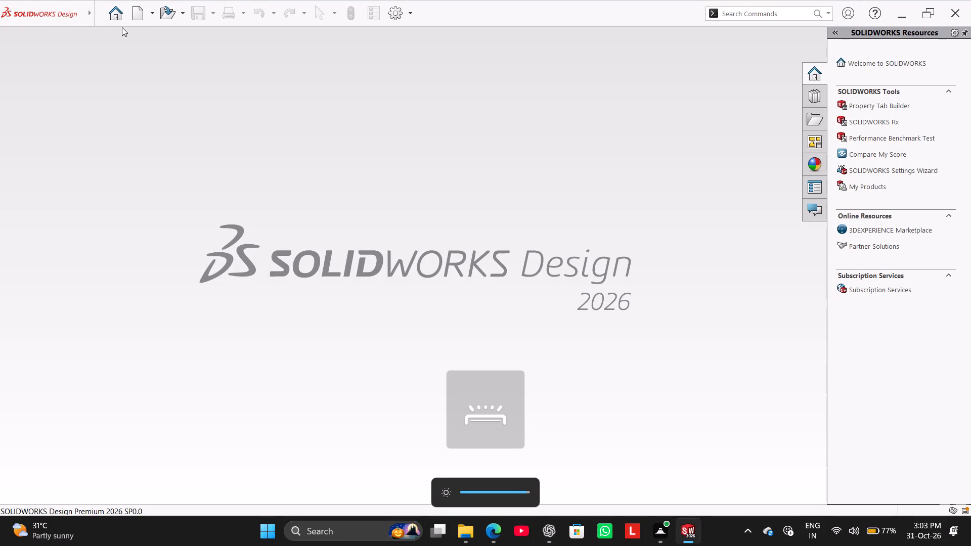
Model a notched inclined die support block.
Create a new part document.
left_click(137, 20)
left_click(404, 400)
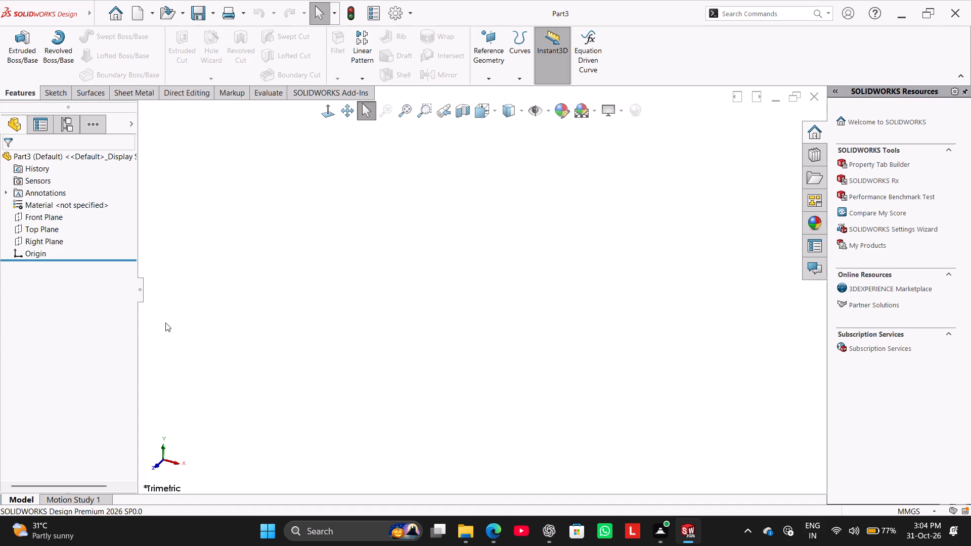
Start a new sketch on the Front Plane.
left_click(55, 98)
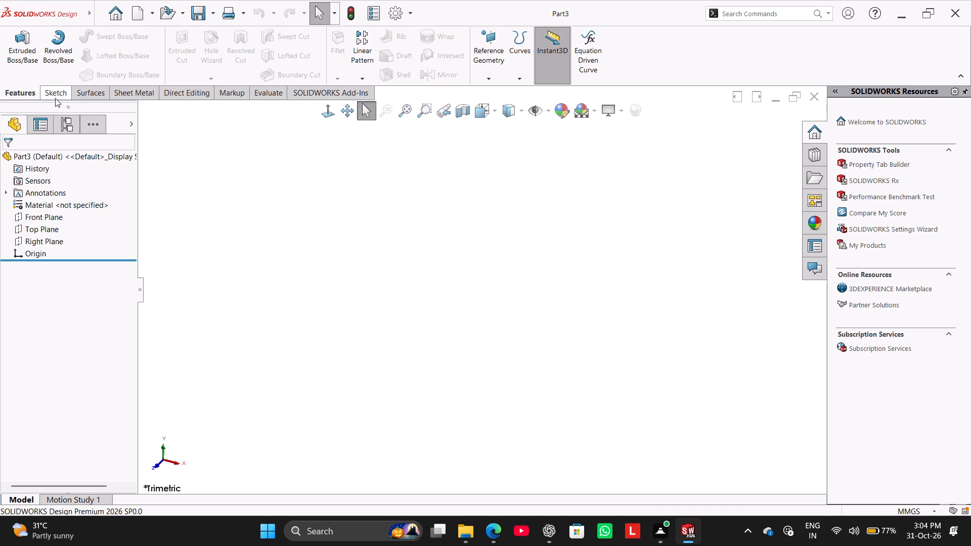
left_click(19, 43)
left_click(334, 210)
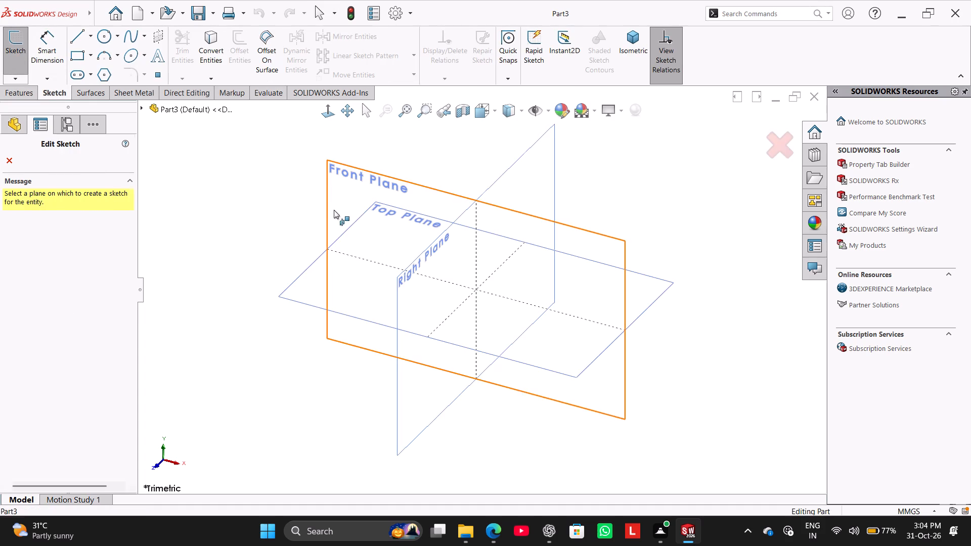
Sketch a closed trapezoid with lines: horizontal base about 2370 mm long through the origin, parallel top edge about 1007 mm long.
left_click(76, 41)
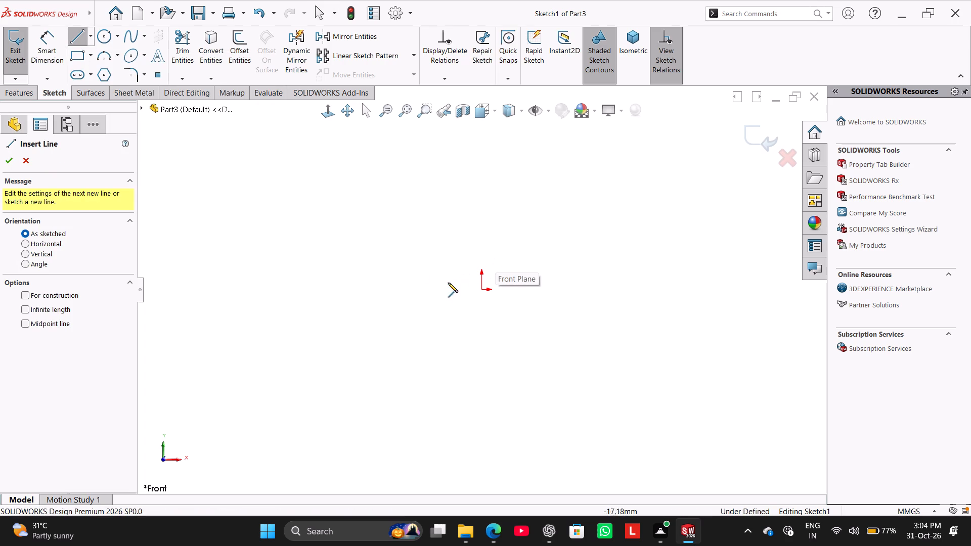
scroll(402, 291, "up", 3)
scroll(424, 286, "down", 3)
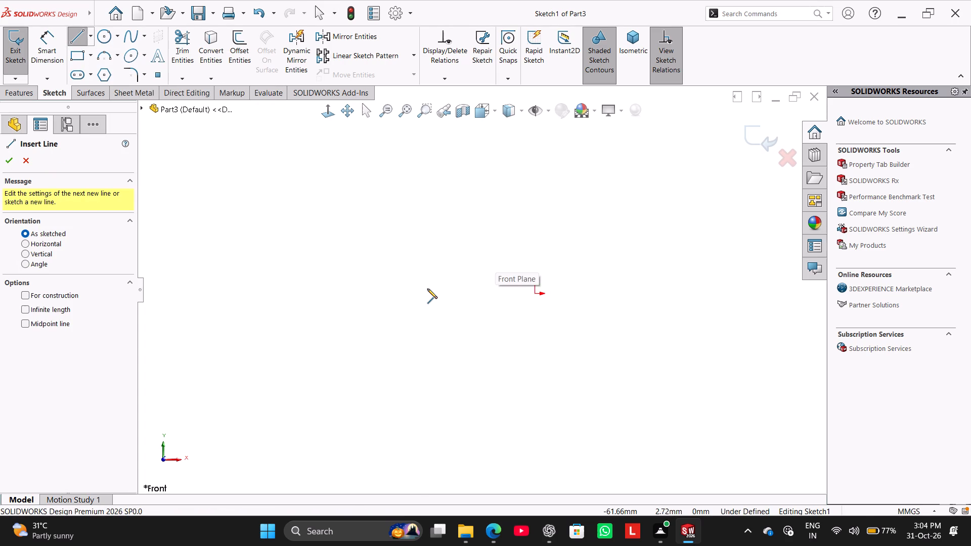
scroll(427, 289, "down", 3)
scroll(614, 282, "up", 12)
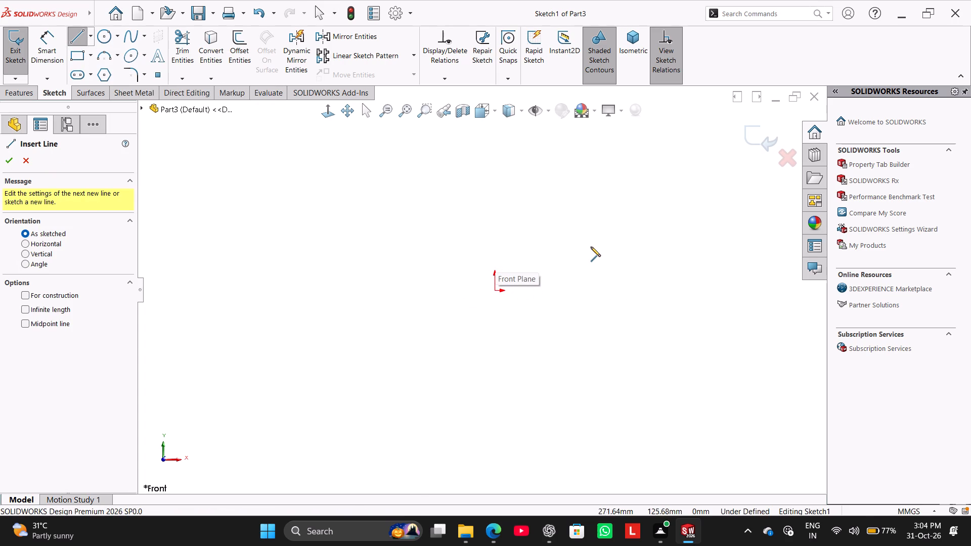
scroll(591, 247, "up", 6)
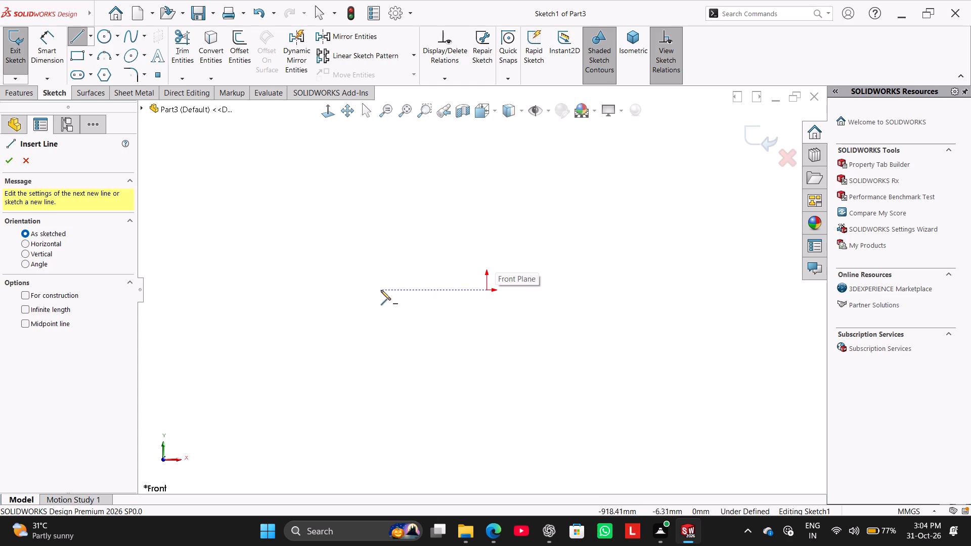
left_click(361, 290)
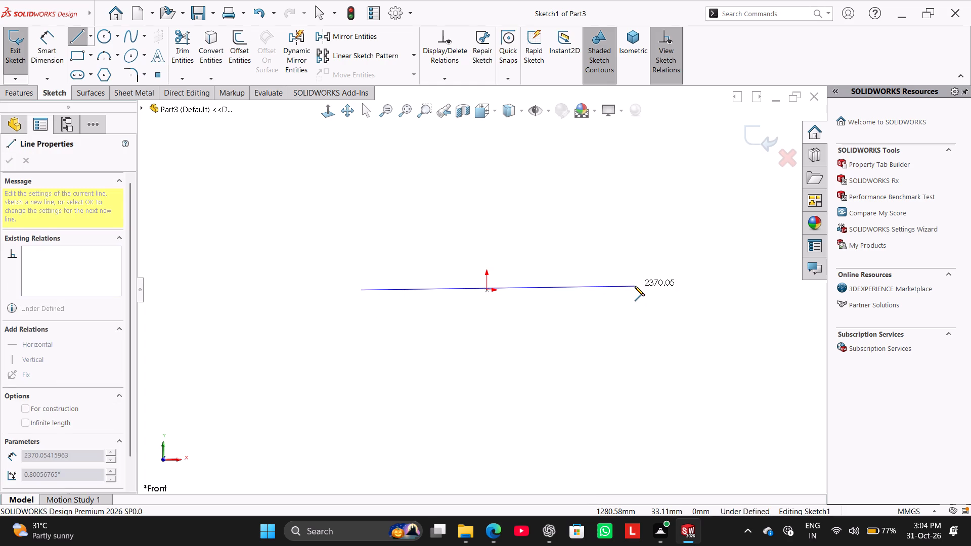
left_click(635, 290)
scroll(582, 175, "up", 2)
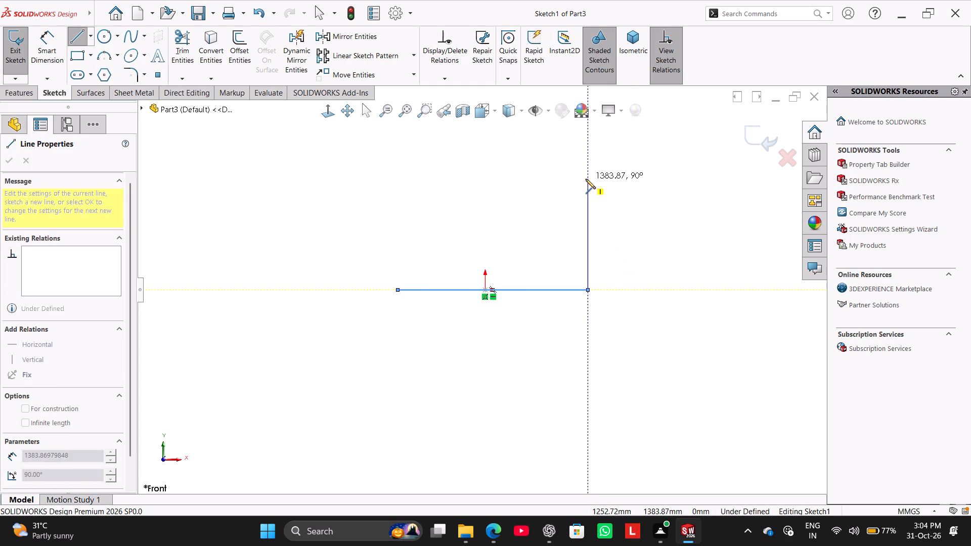
scroll(586, 179, "up", 4)
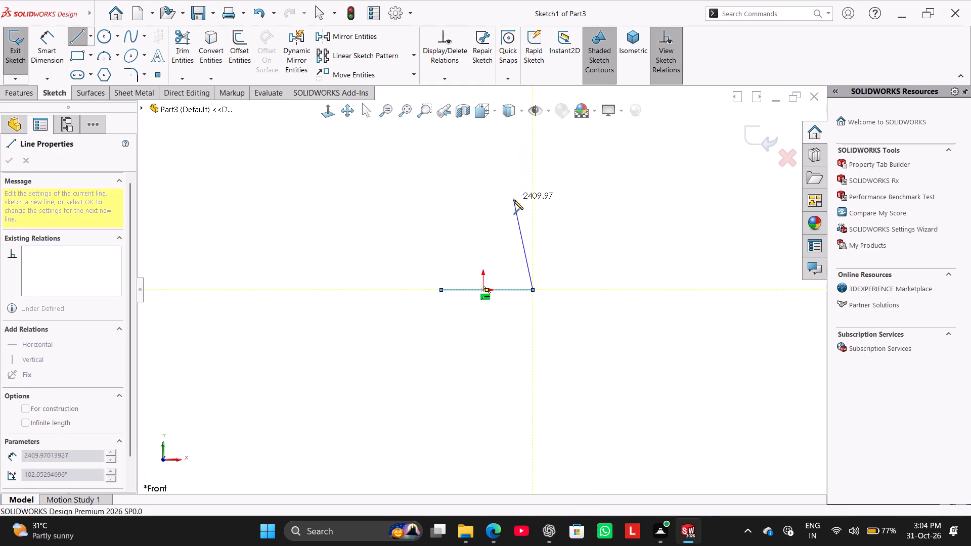
left_click(510, 193)
left_click(471, 194)
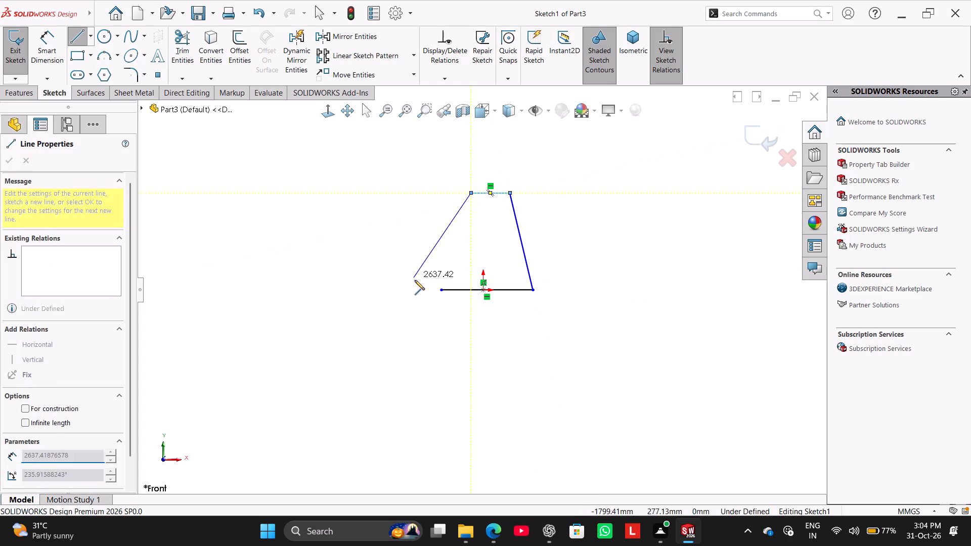
left_click(440, 291)
right_click(395, 272)
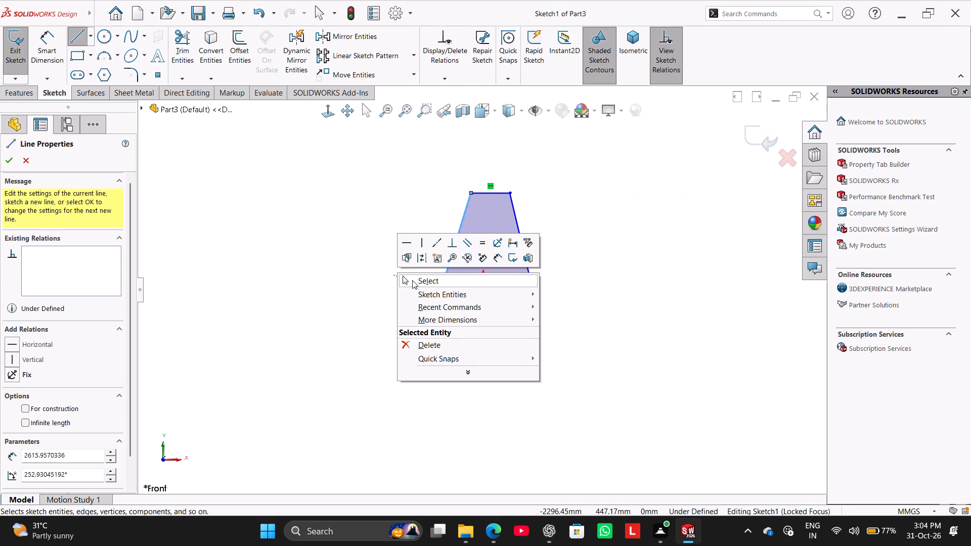
left_click(412, 280)
Dimension the trapezoid's top edge to 130 mm.
scroll(496, 216, "down", 3)
left_click(51, 43)
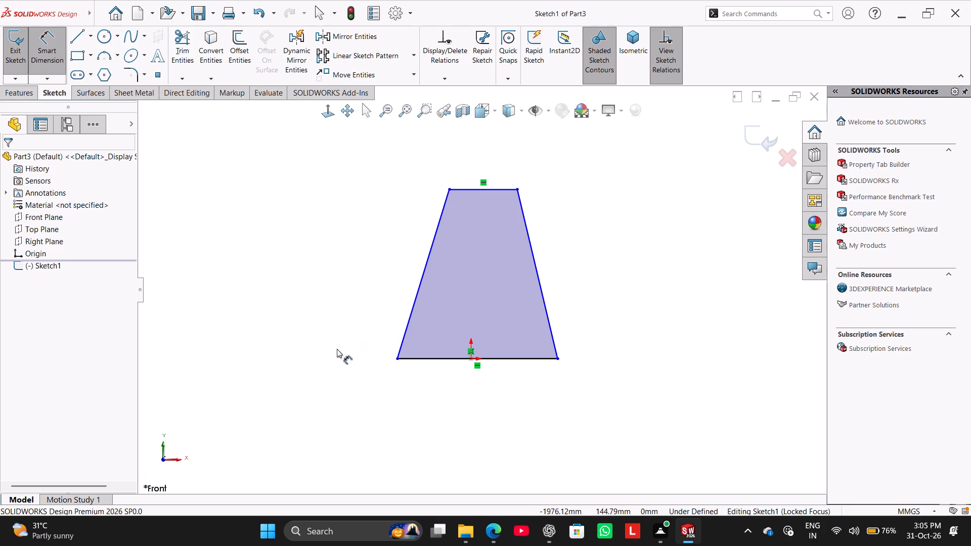
left_click(472, 191)
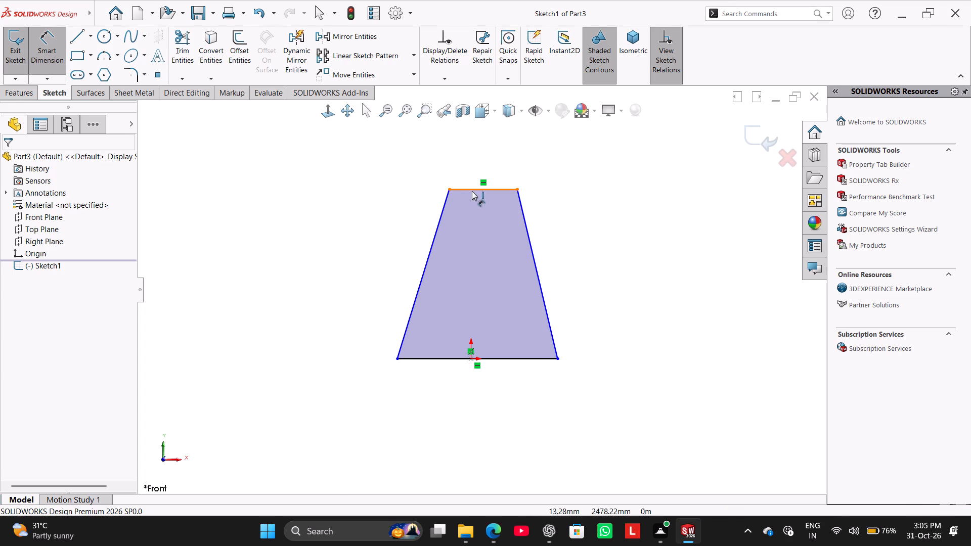
left_click(481, 147)
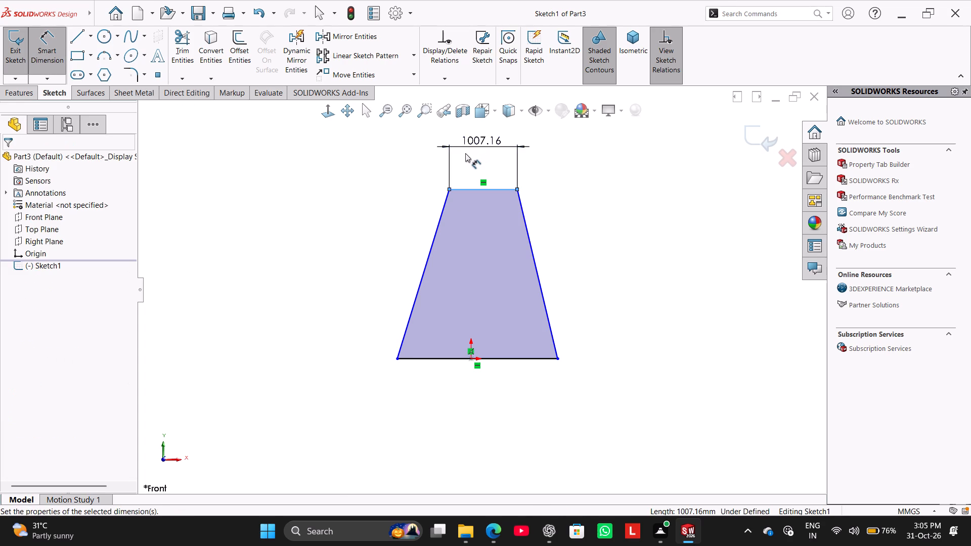
type("130")
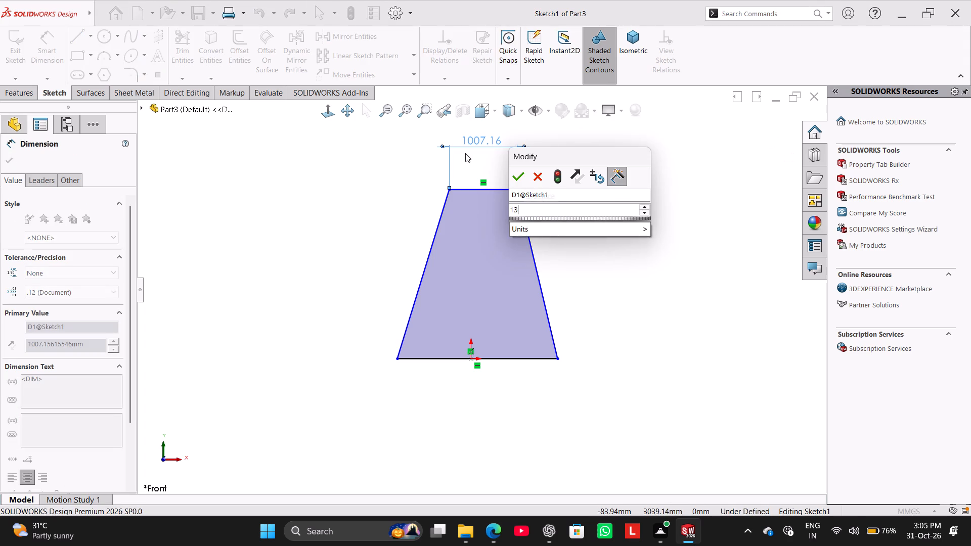
key("Return")
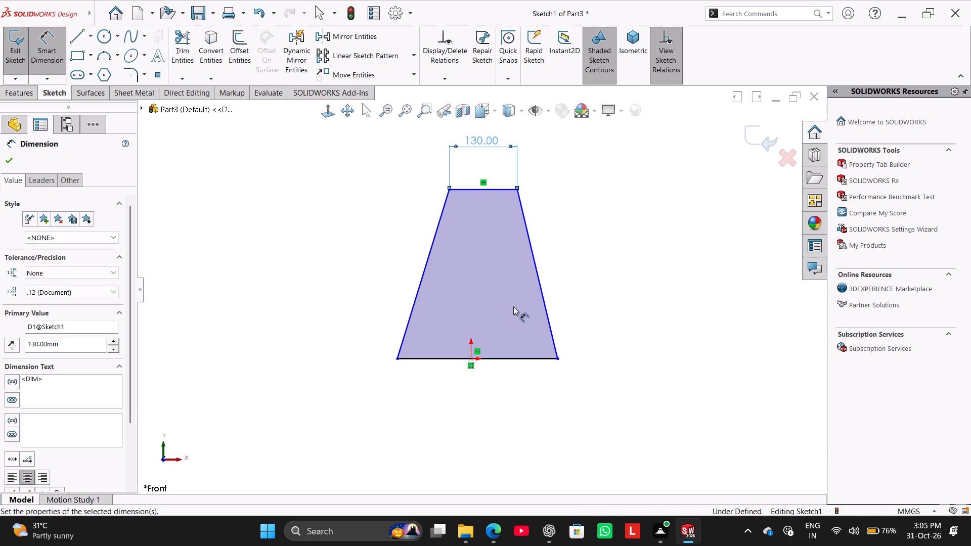
Dimension the trapezoid's base edge to 130+35+35, a length of 200 mm.
left_click(513, 357)
left_click(470, 411)
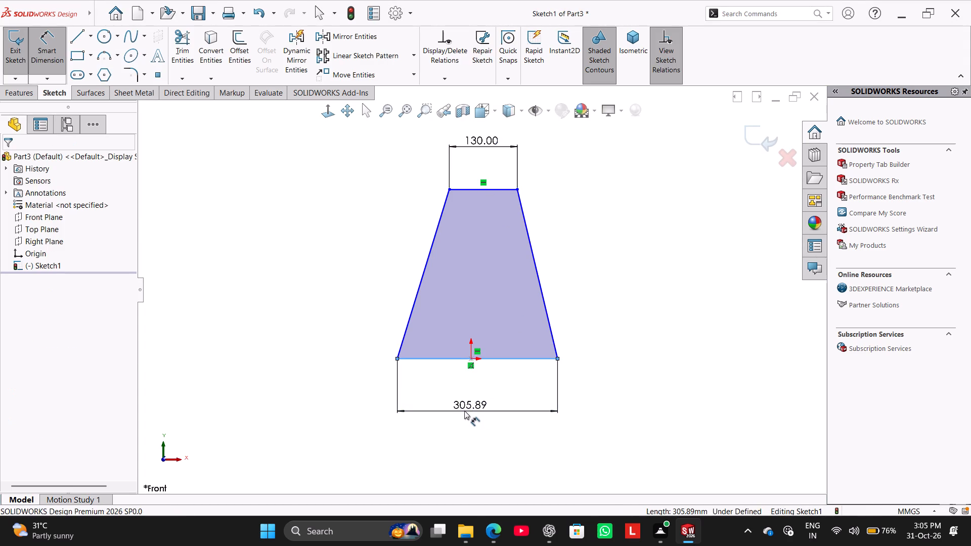
type("130+35+35")
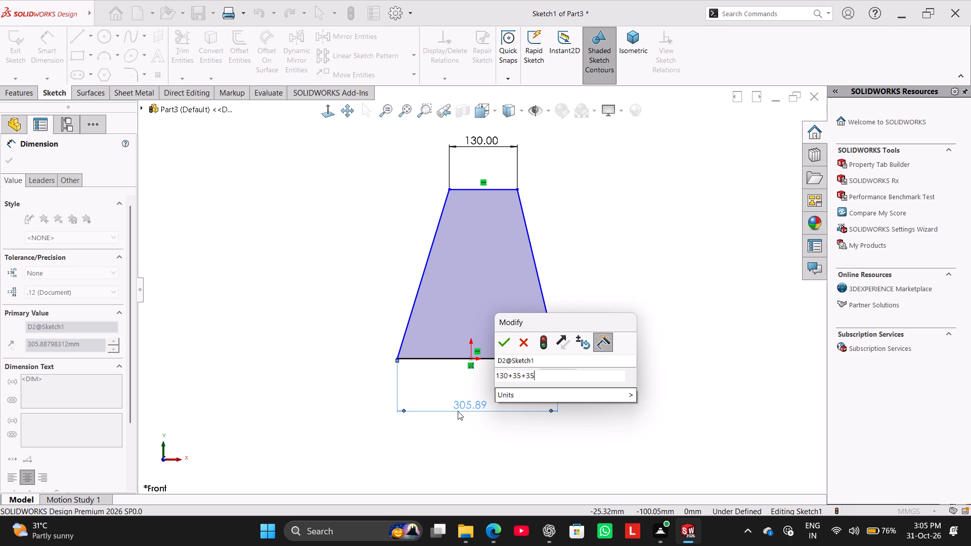
key("Return")
right_click(652, 285)
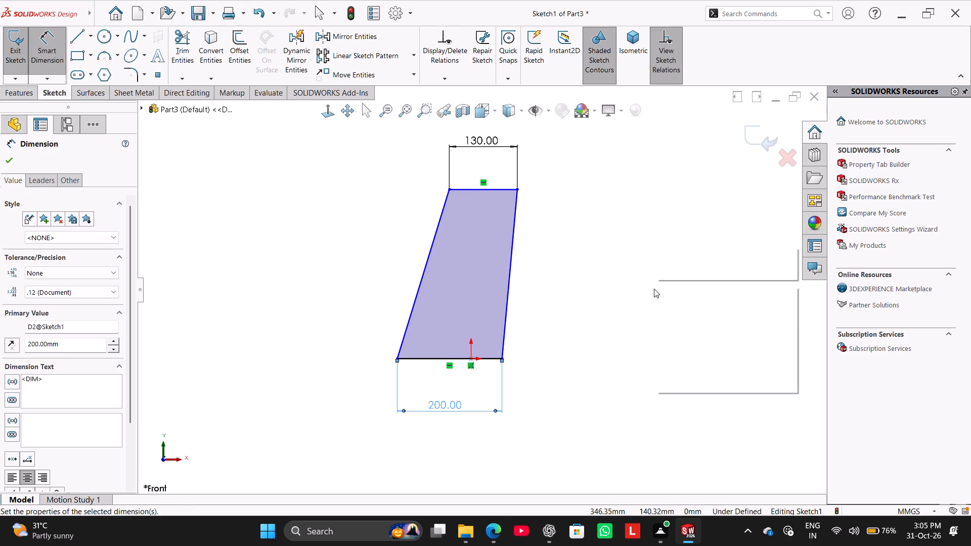
left_click(673, 320)
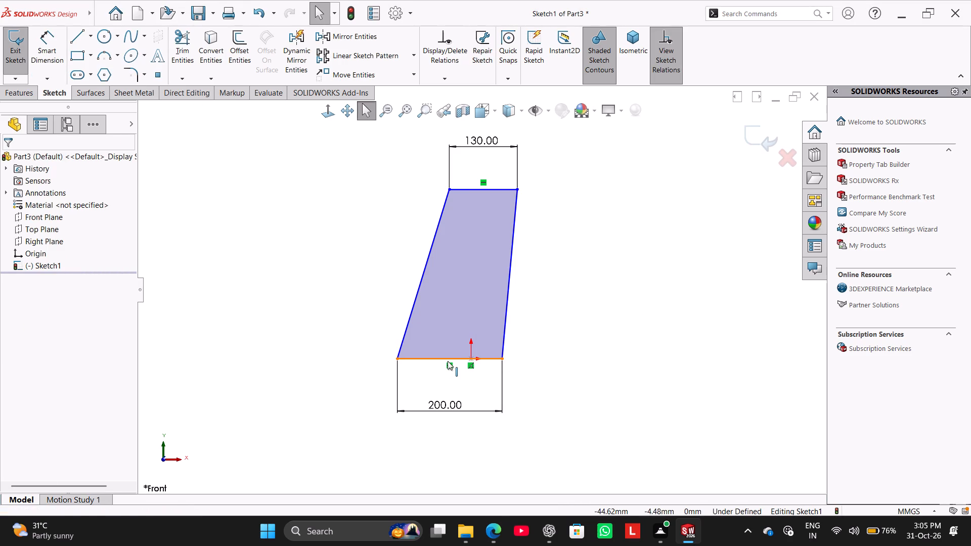
Delete the coincident relation between the base edge and the origin, and shift the profile slightly so the base lies below the origin.
left_click_drag(451, 359, 454, 369)
right_click(473, 365)
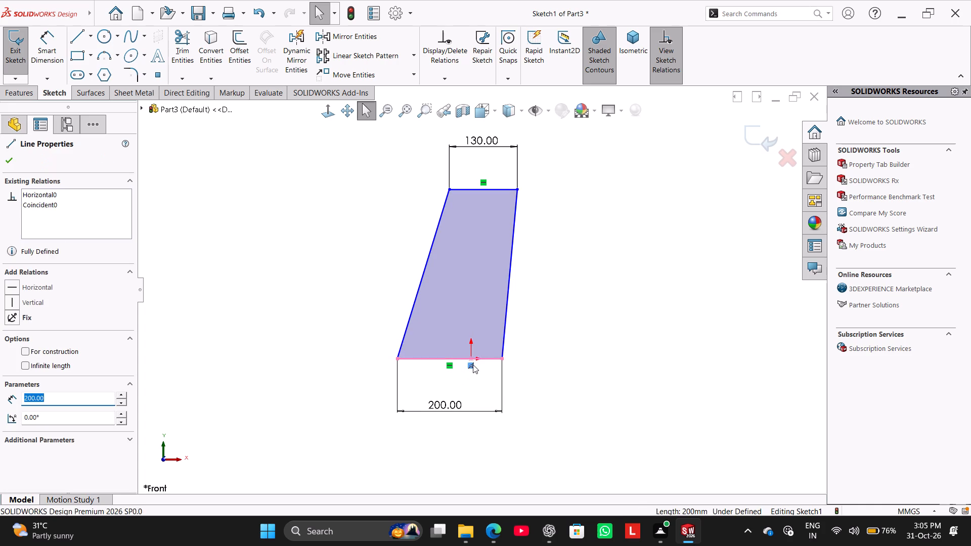
left_click(503, 495)
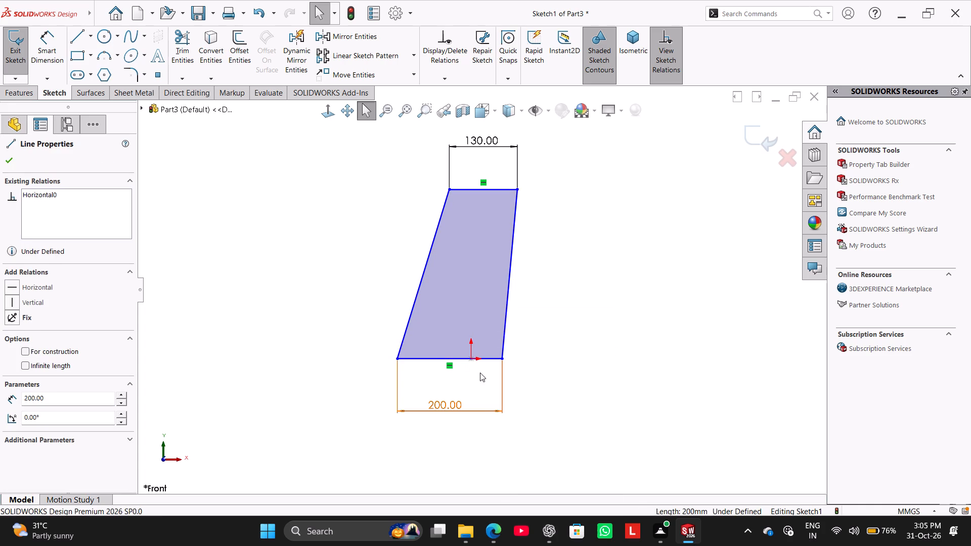
left_click(464, 354)
left_click(465, 381)
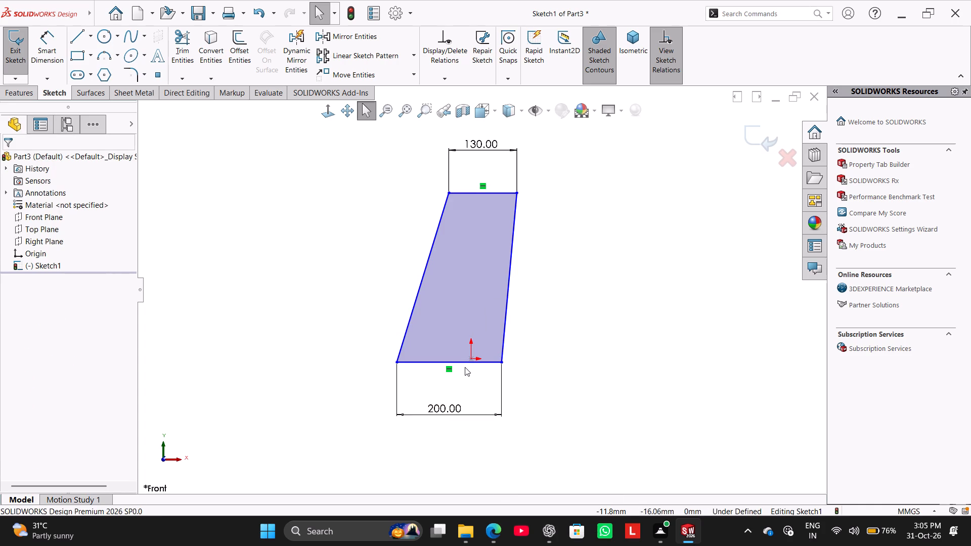
Add a midpoint relation between the trapezoid's base edge and the origin.
left_click(464, 363, "ctrl")
left_click(471, 360, "ctrl")
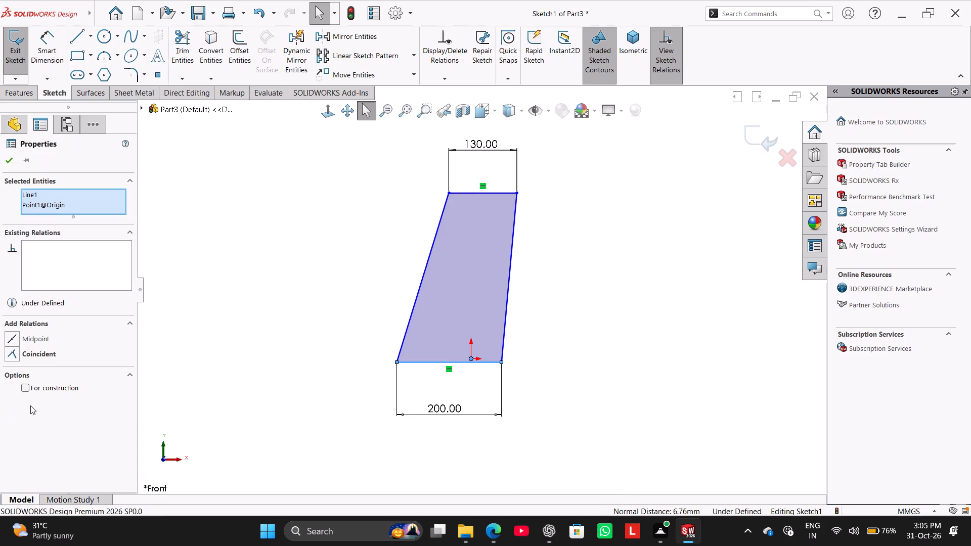
left_click(29, 340)
left_click(165, 300)
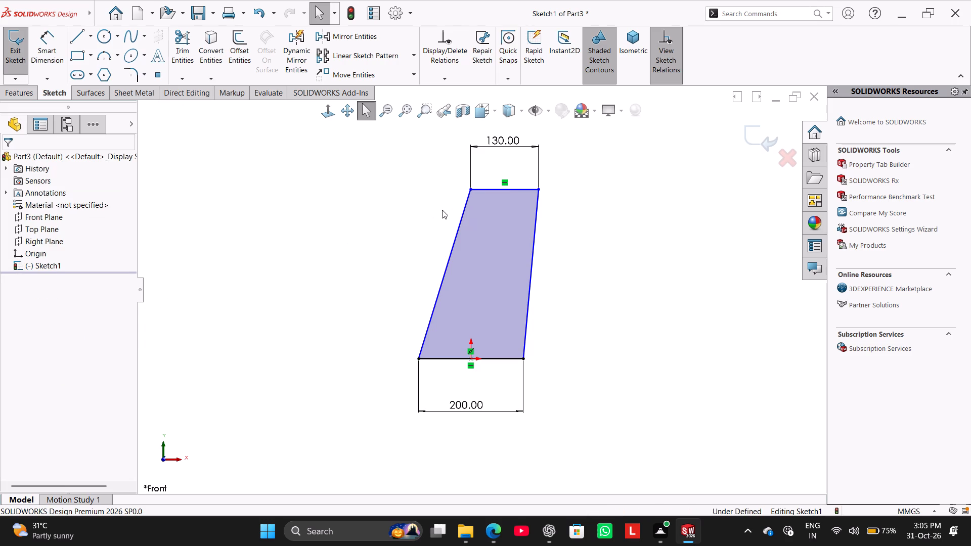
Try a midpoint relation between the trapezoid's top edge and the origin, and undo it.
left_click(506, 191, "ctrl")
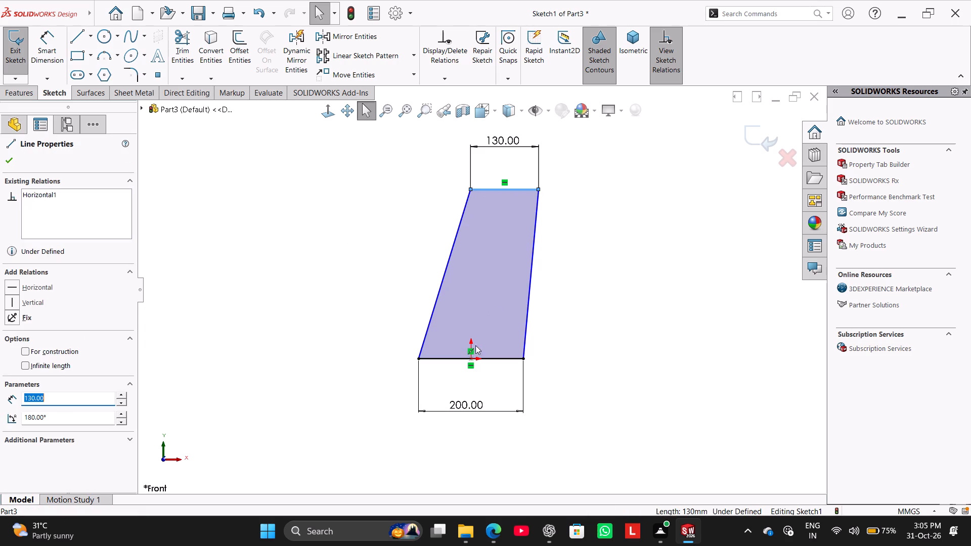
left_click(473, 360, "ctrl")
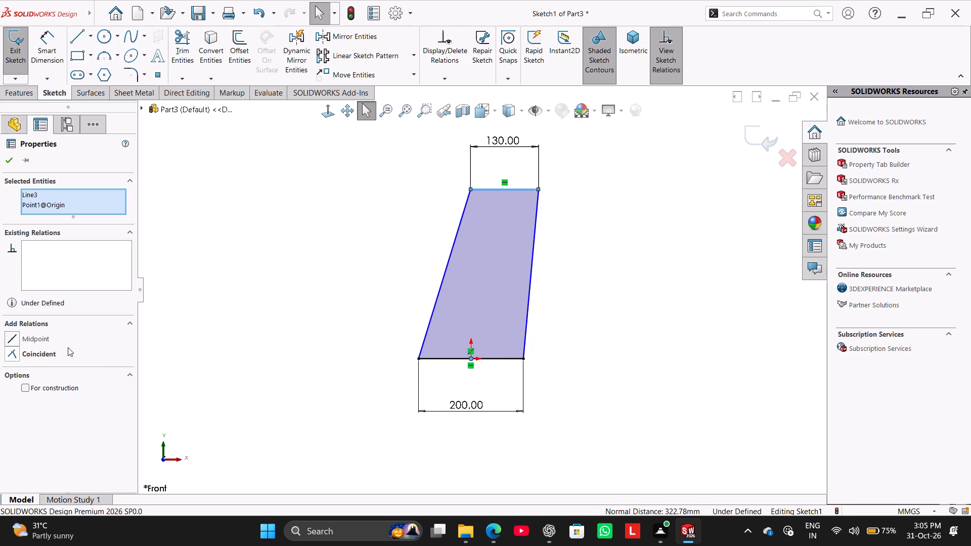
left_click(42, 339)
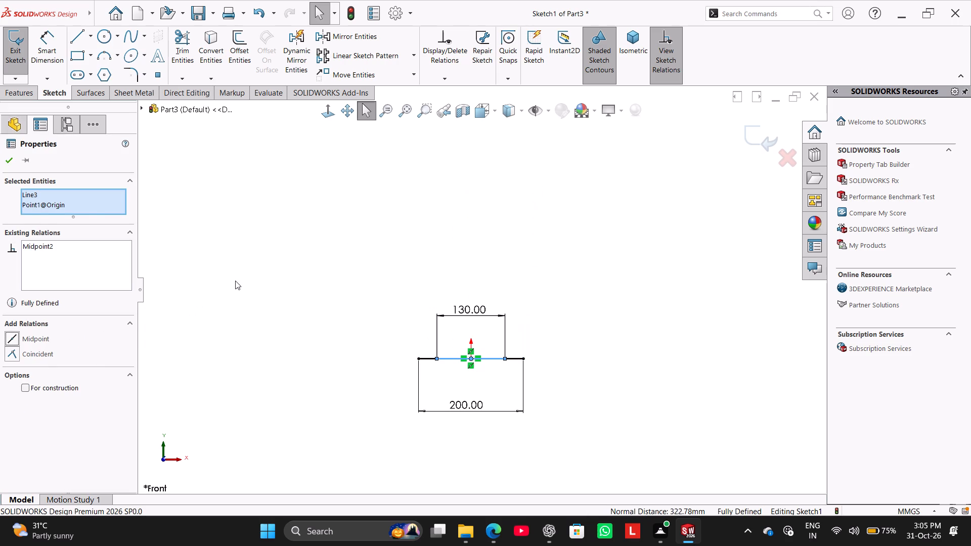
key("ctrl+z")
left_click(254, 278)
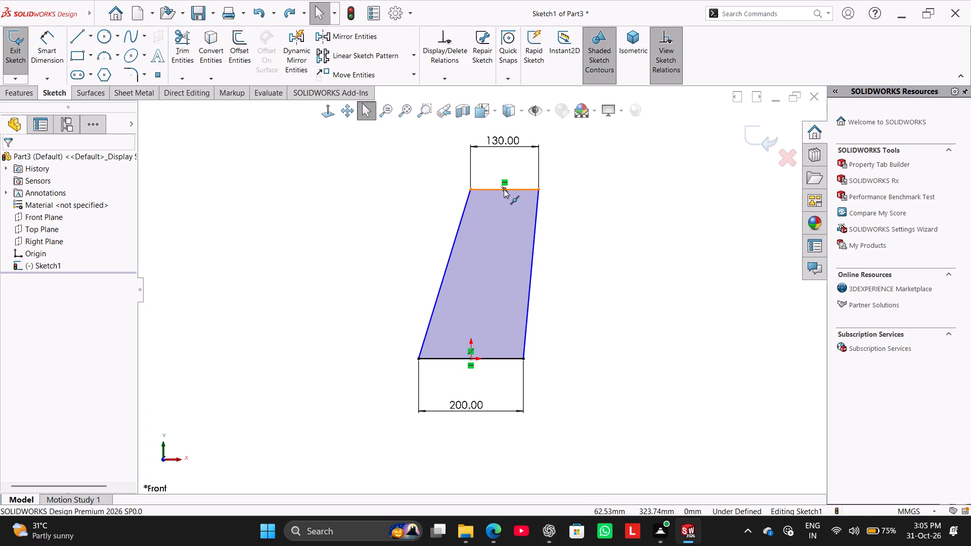
Add a vertical relation between the midpoint of the trapezoid's top edge and the origin.
left_click(504, 189, "ctrl")
left_click(470, 359, "ctrl")
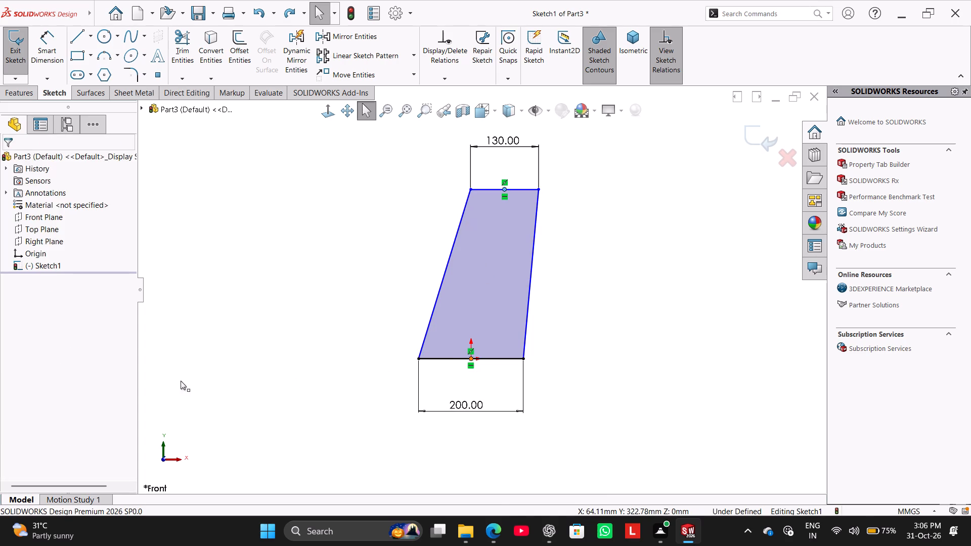
left_click(40, 350)
left_click(236, 290)
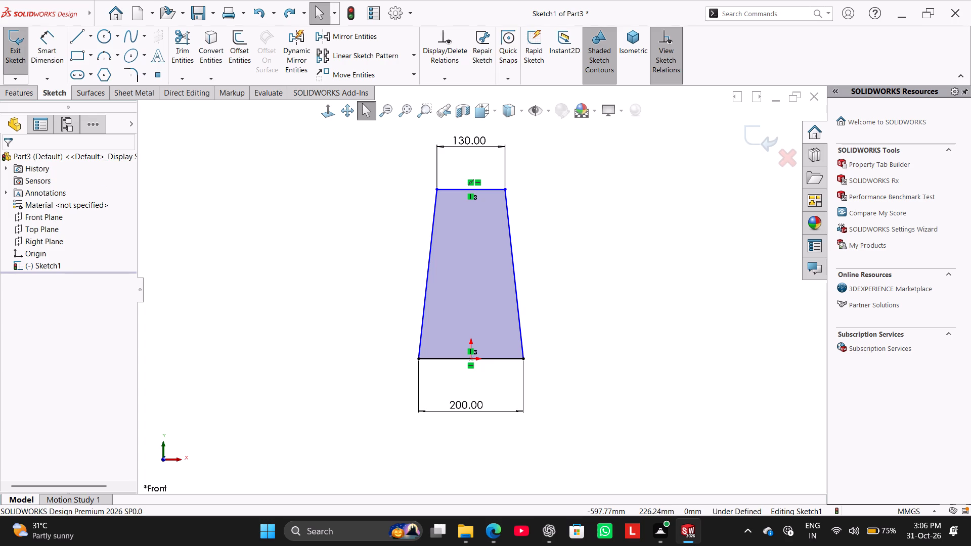
Dimension the trapezoid's vertical height between its base and top edge as 220 mm.
left_click(64, 38)
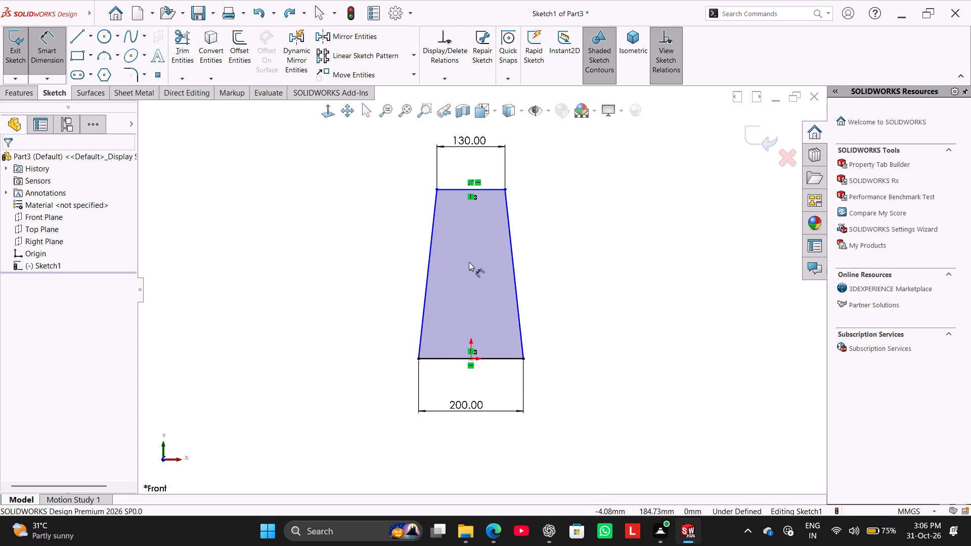
left_click(429, 285)
left_click(332, 278)
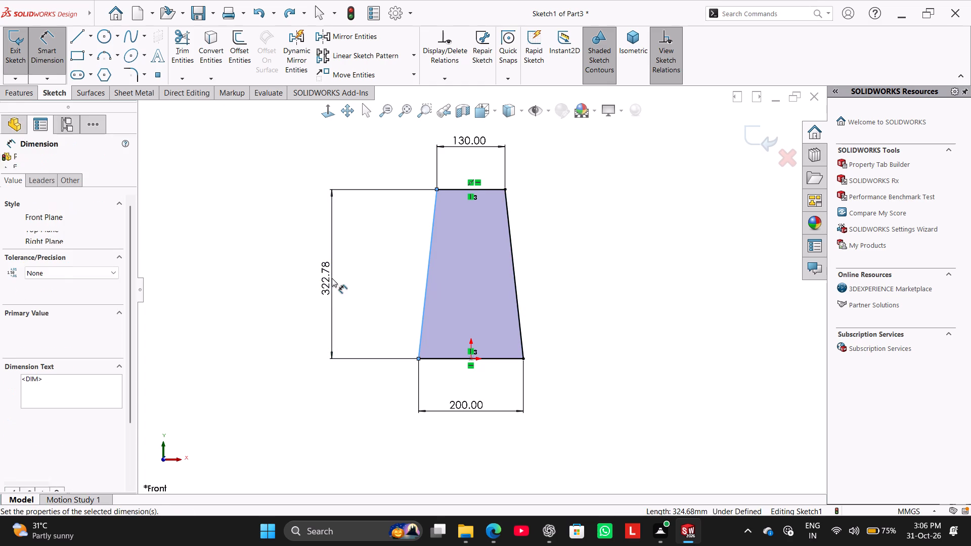
type("220")
key("Return")
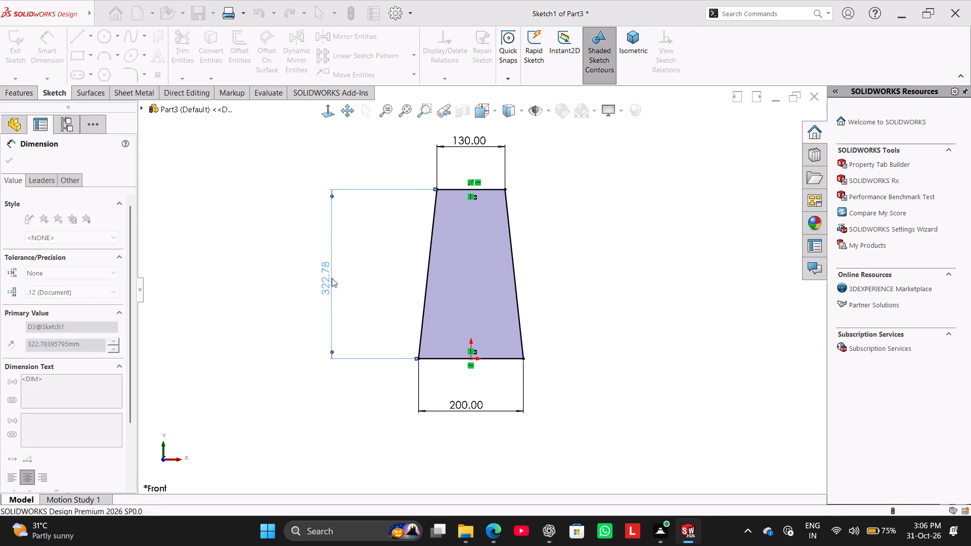
right_click(585, 255)
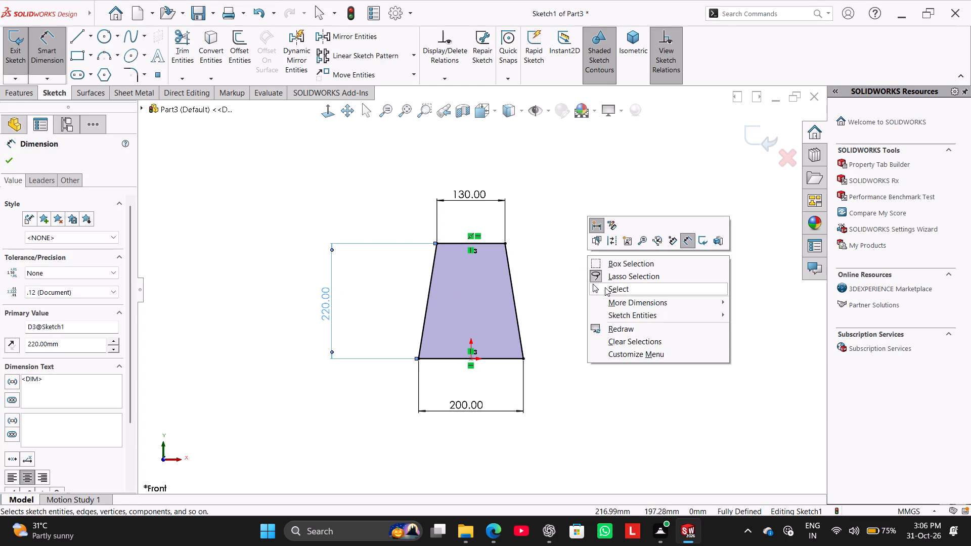
left_click(605, 287)
Extrude the trapezoid sketch as a boss using the Mid Plane end condition with a depth of 300 mm.
scroll(471, 307, "down", 3)
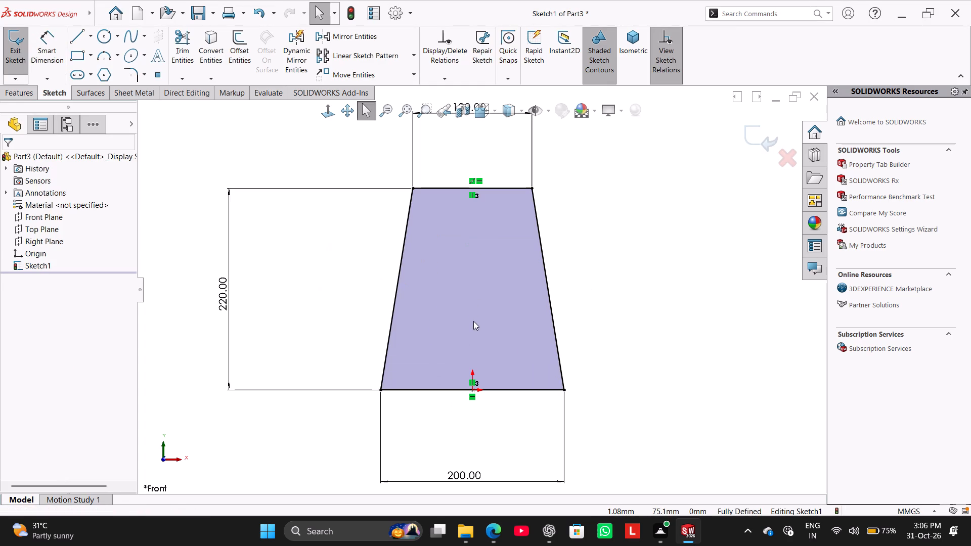
scroll(473, 321, "up", 1)
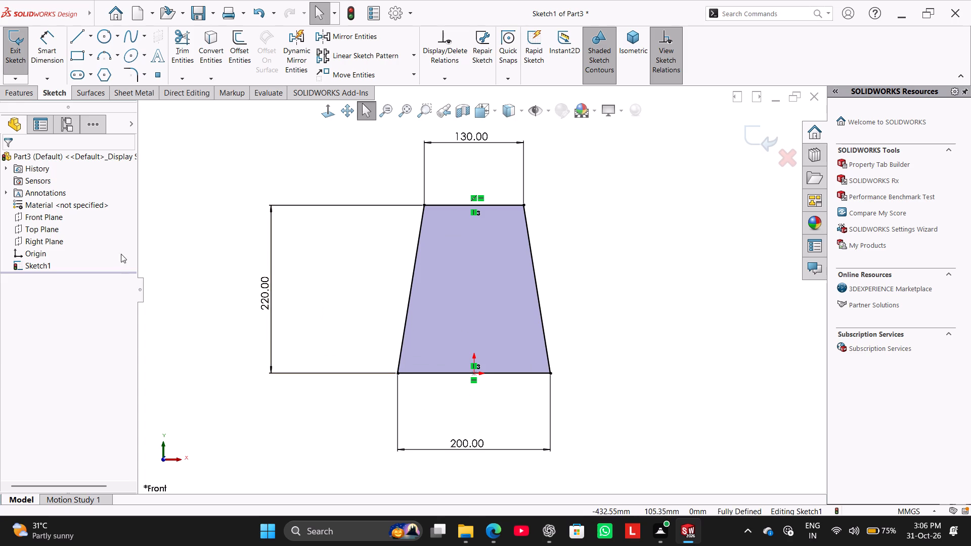
left_click(31, 97)
left_click(25, 63)
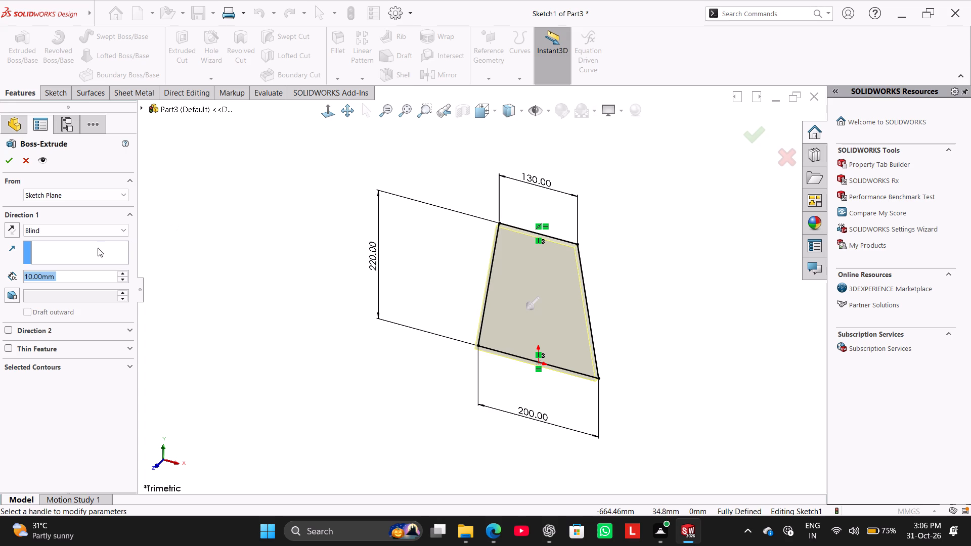
left_click(67, 224)
left_click(74, 285)
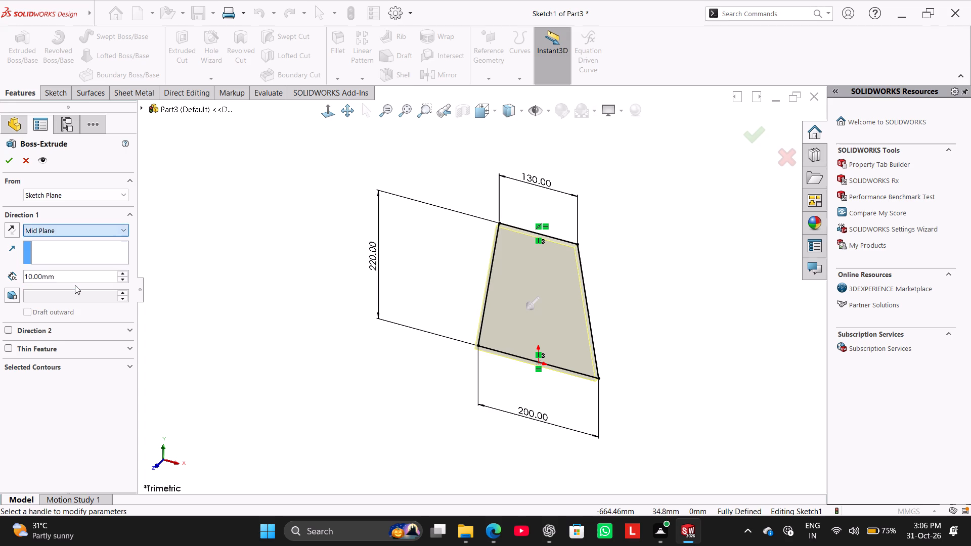
type("300")
key("Return")
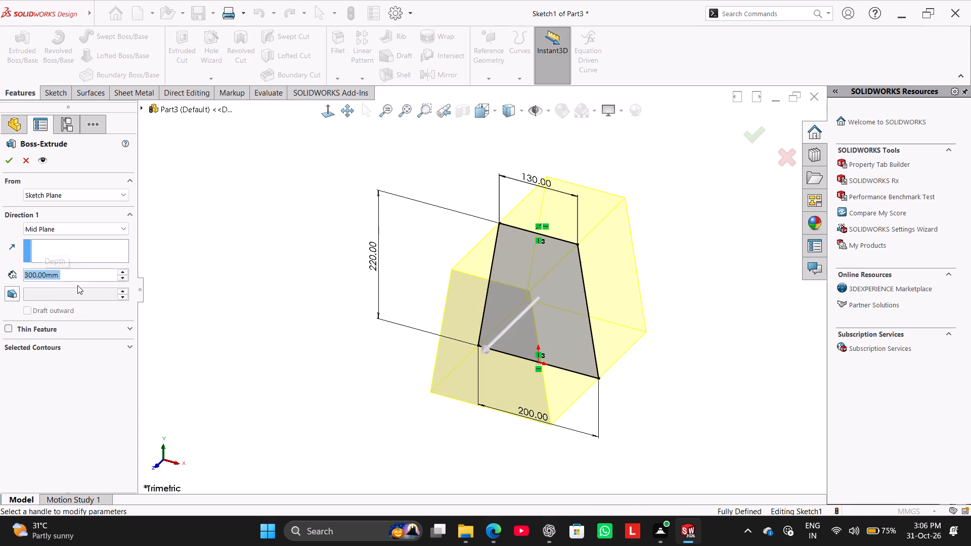
left_click(12, 162)
left_click(286, 229)
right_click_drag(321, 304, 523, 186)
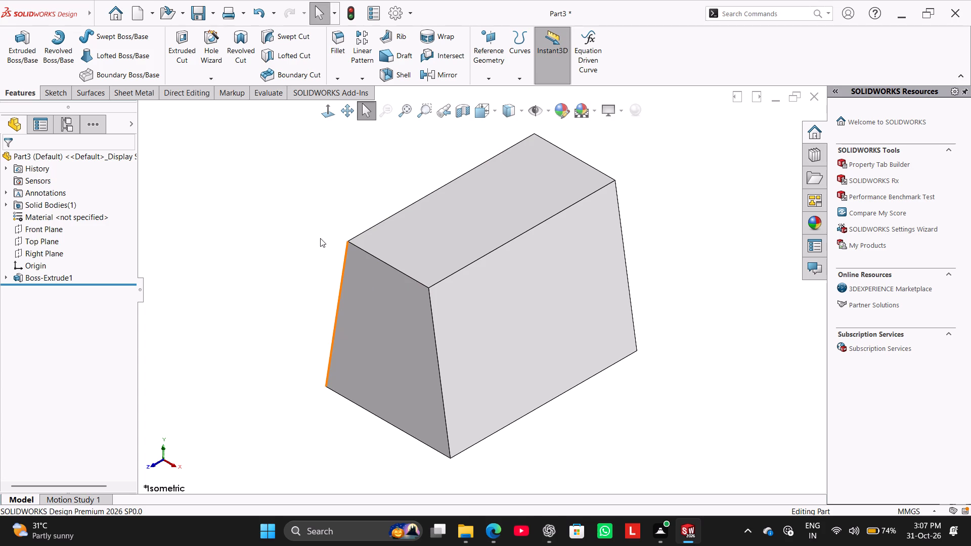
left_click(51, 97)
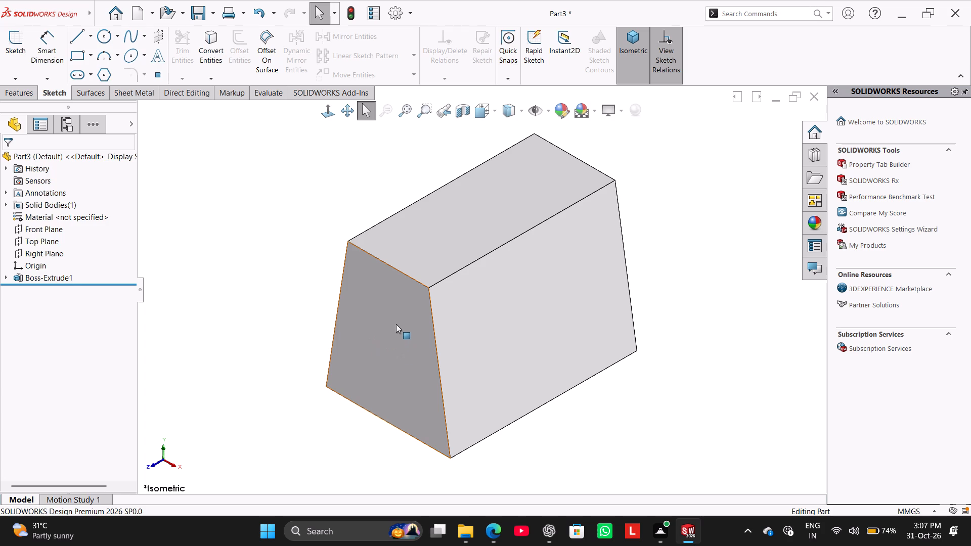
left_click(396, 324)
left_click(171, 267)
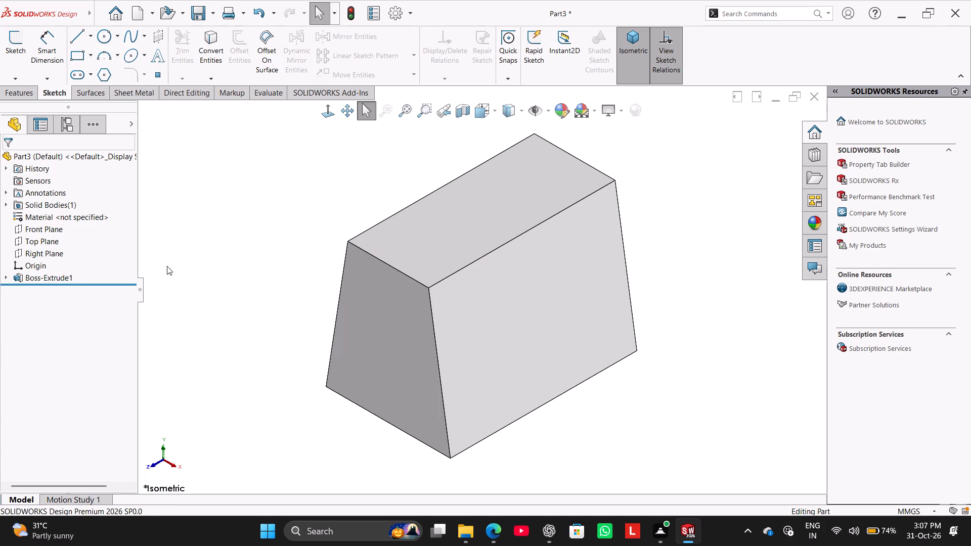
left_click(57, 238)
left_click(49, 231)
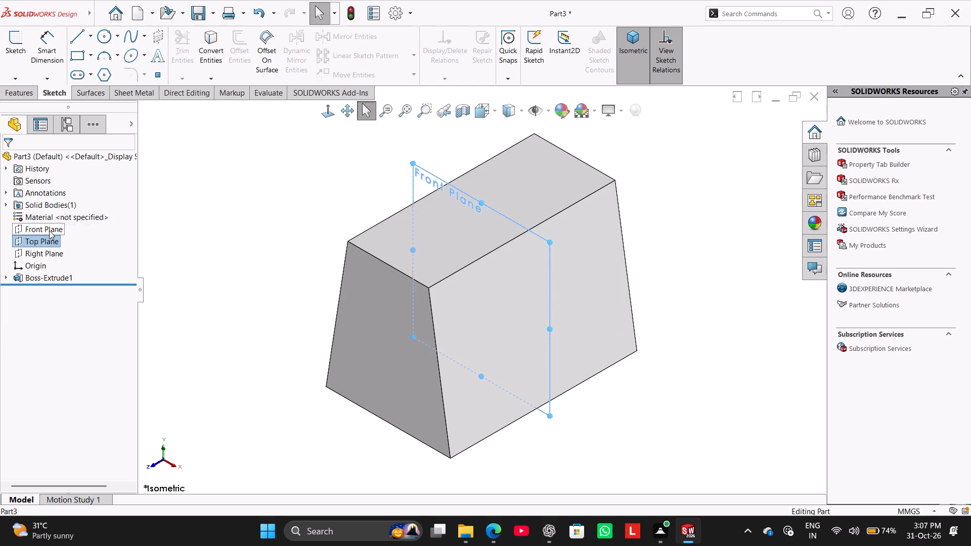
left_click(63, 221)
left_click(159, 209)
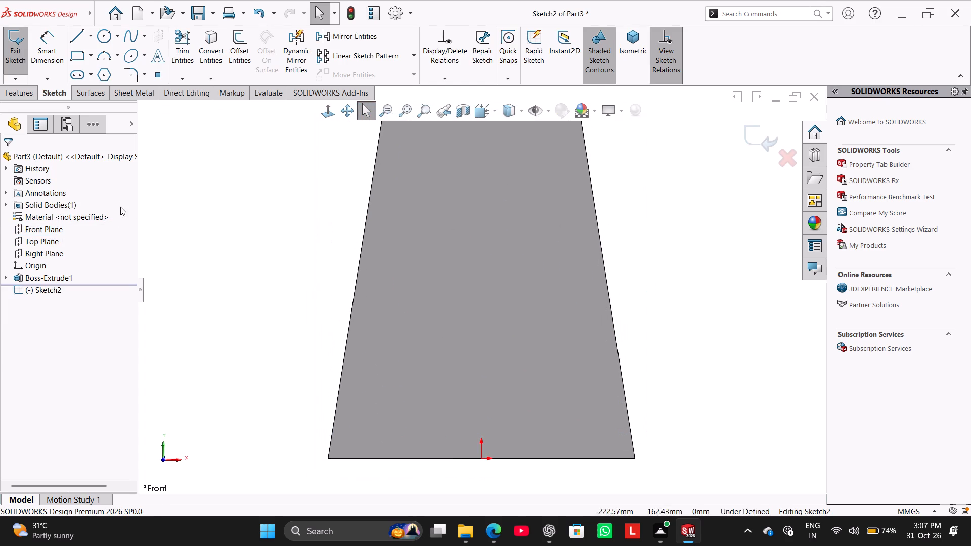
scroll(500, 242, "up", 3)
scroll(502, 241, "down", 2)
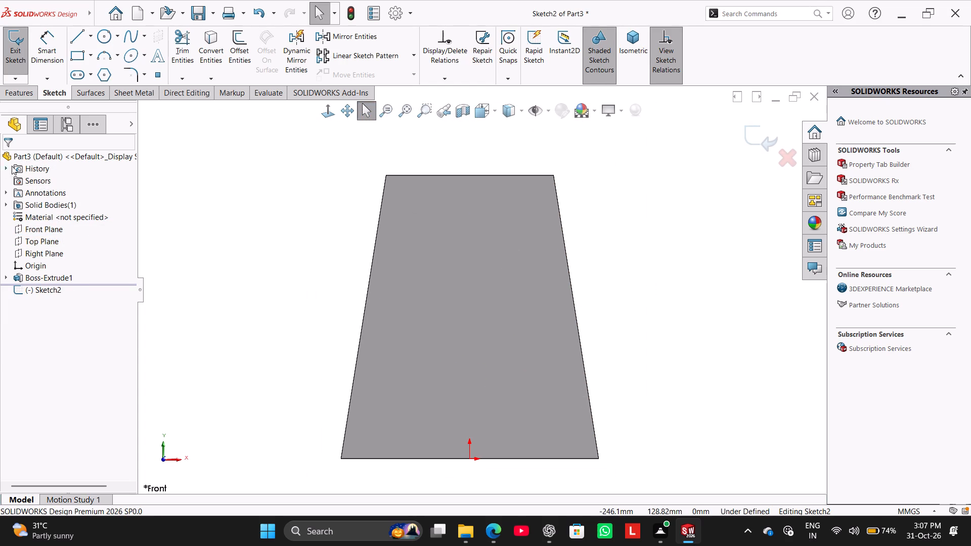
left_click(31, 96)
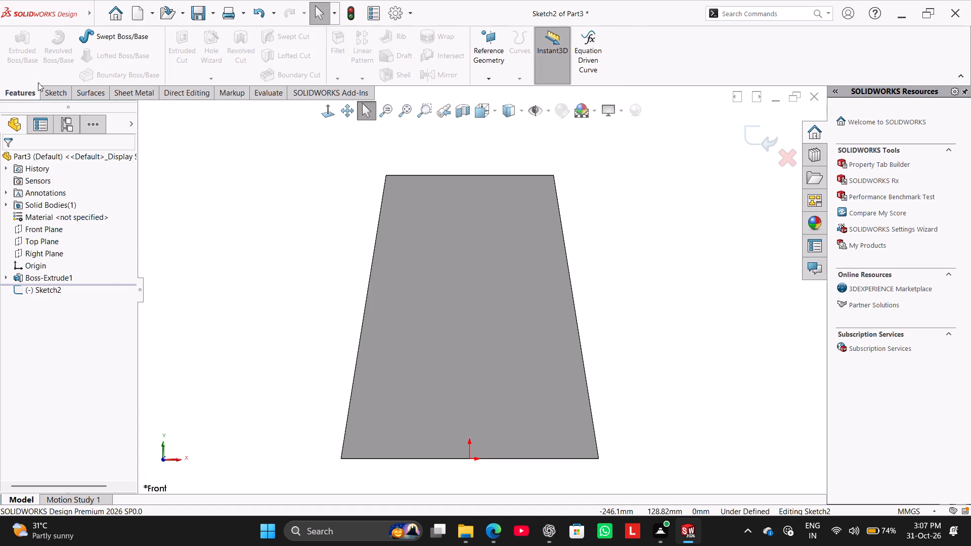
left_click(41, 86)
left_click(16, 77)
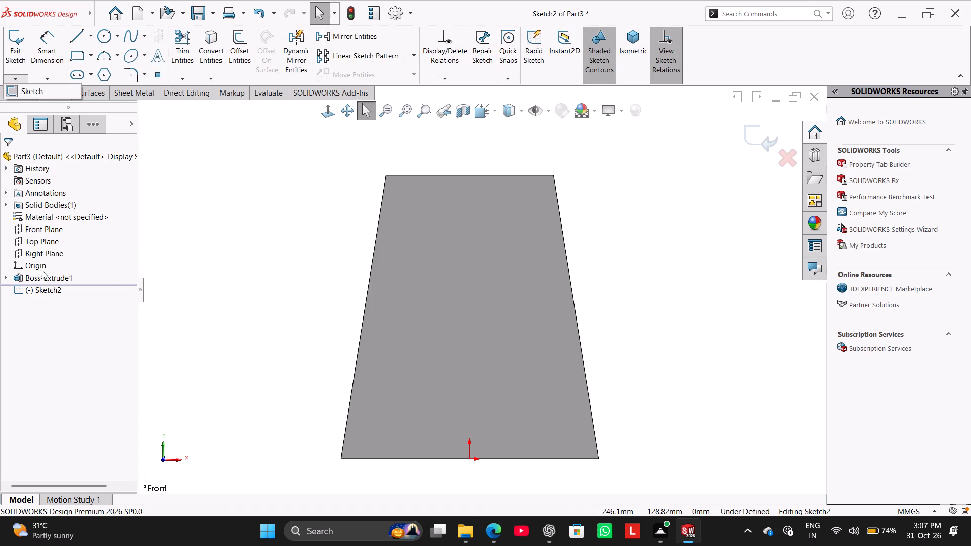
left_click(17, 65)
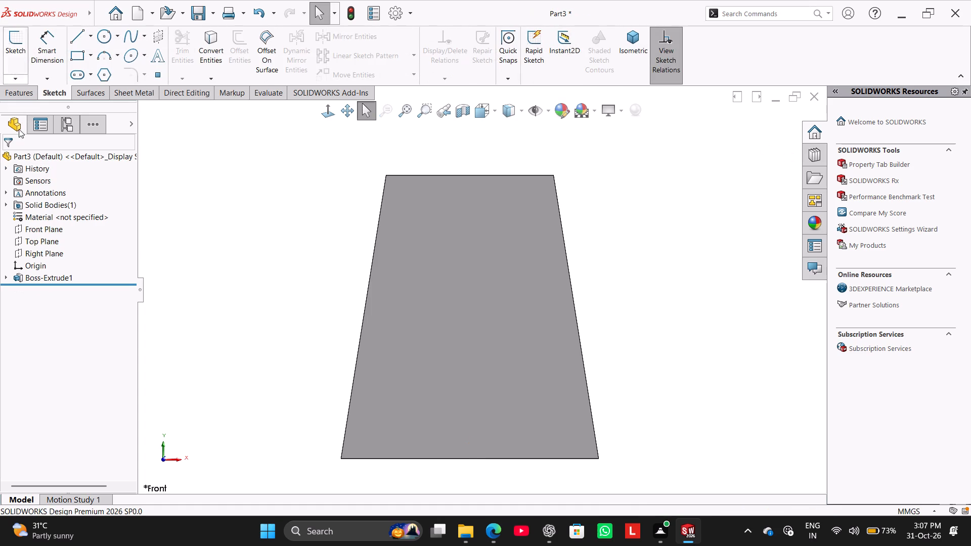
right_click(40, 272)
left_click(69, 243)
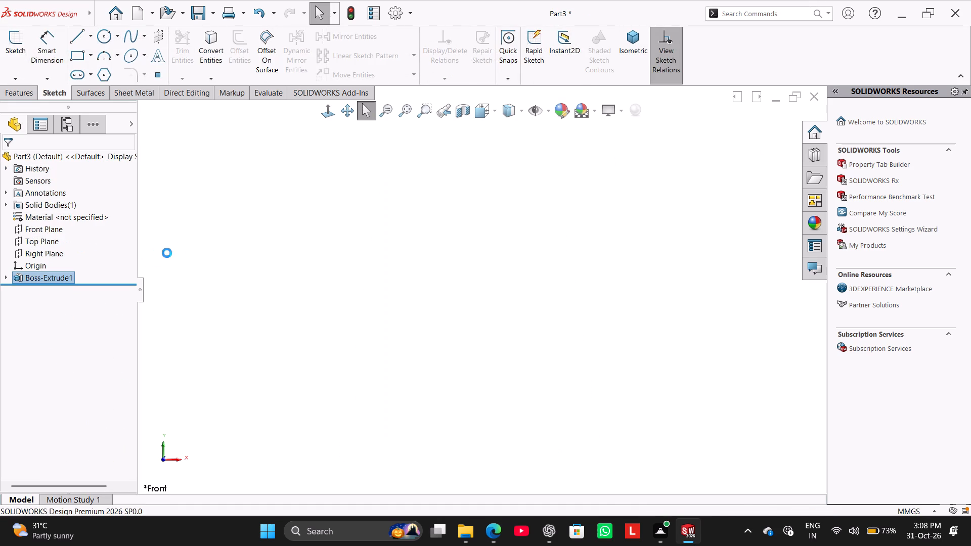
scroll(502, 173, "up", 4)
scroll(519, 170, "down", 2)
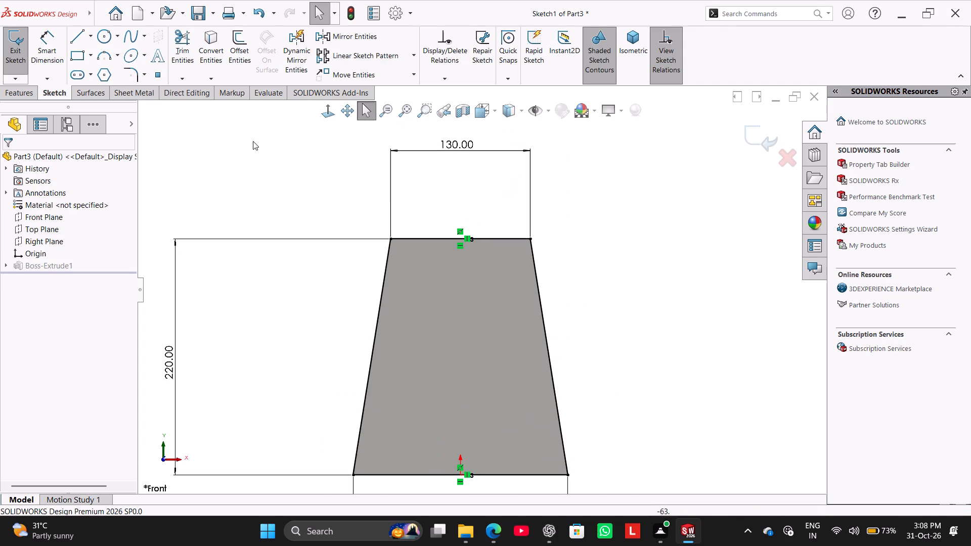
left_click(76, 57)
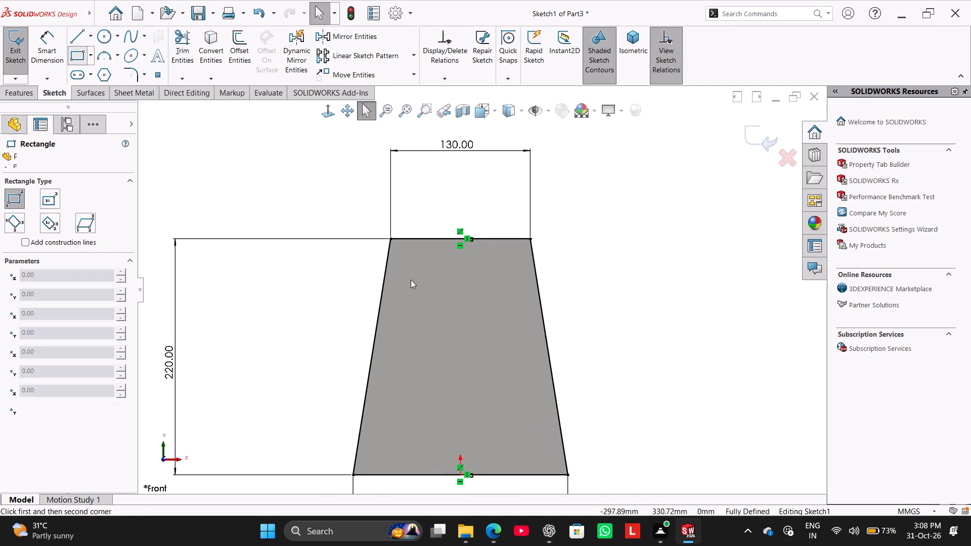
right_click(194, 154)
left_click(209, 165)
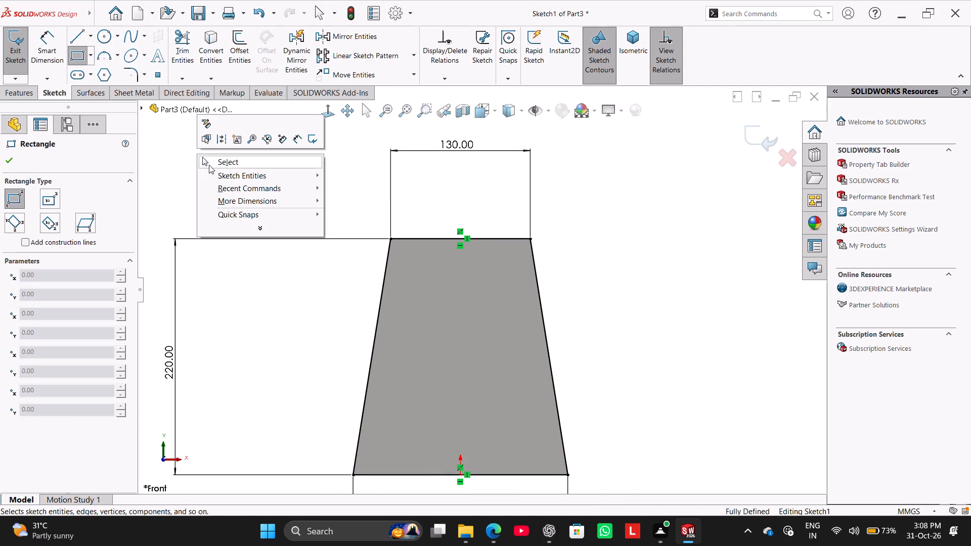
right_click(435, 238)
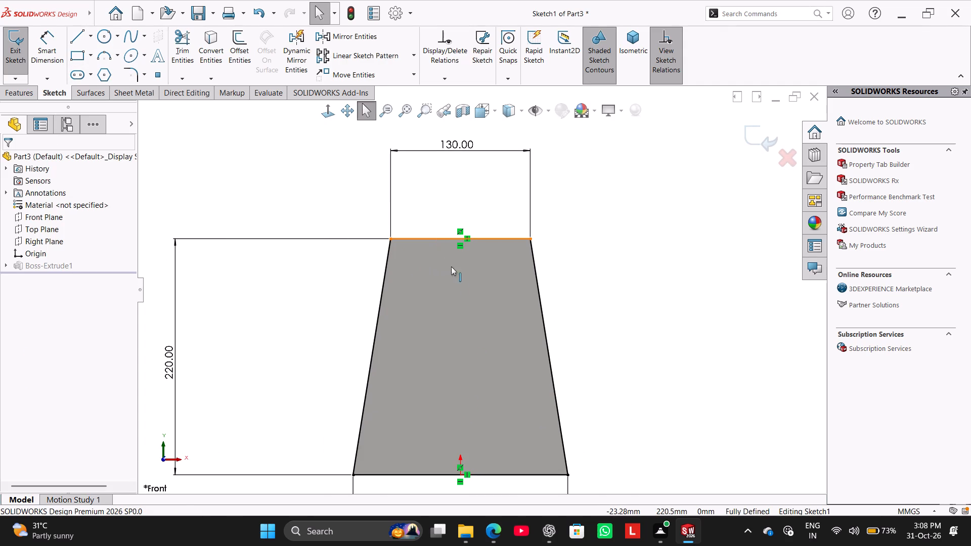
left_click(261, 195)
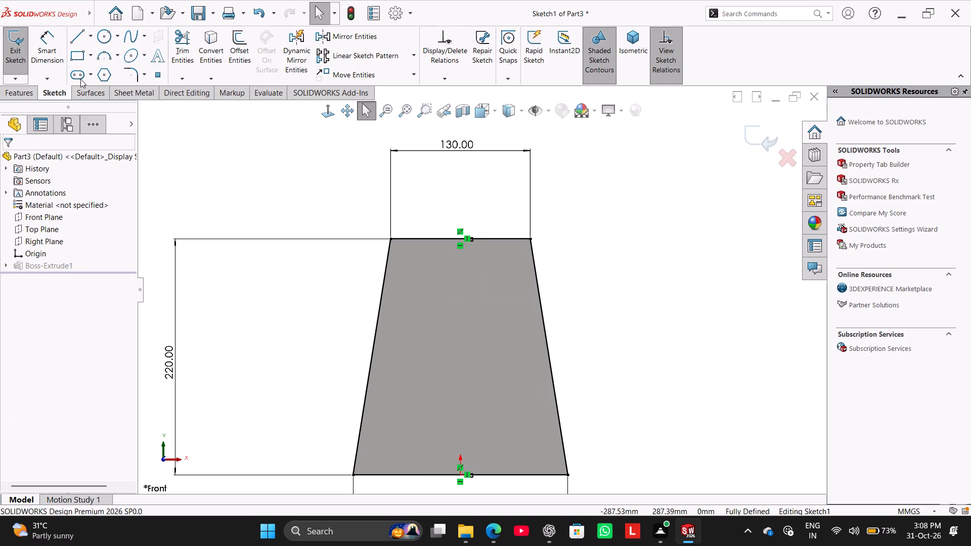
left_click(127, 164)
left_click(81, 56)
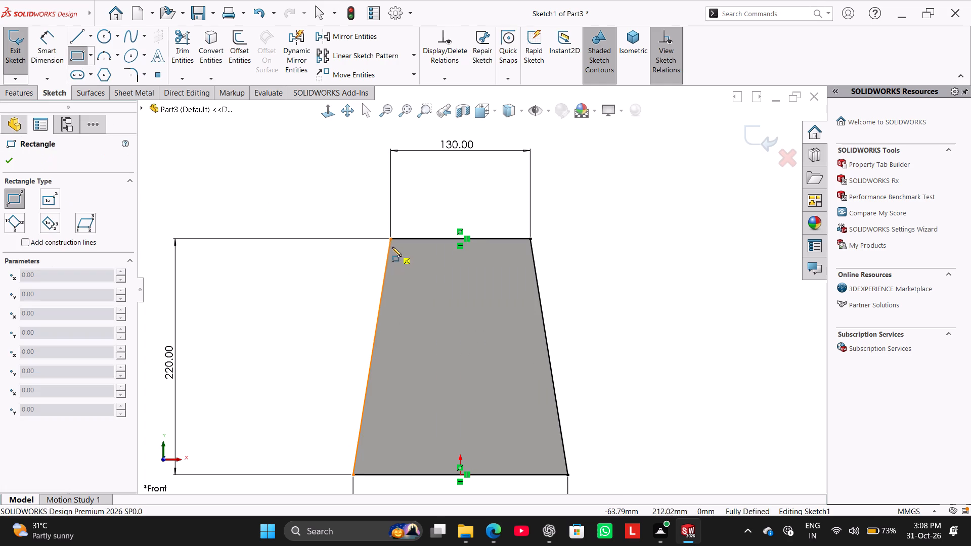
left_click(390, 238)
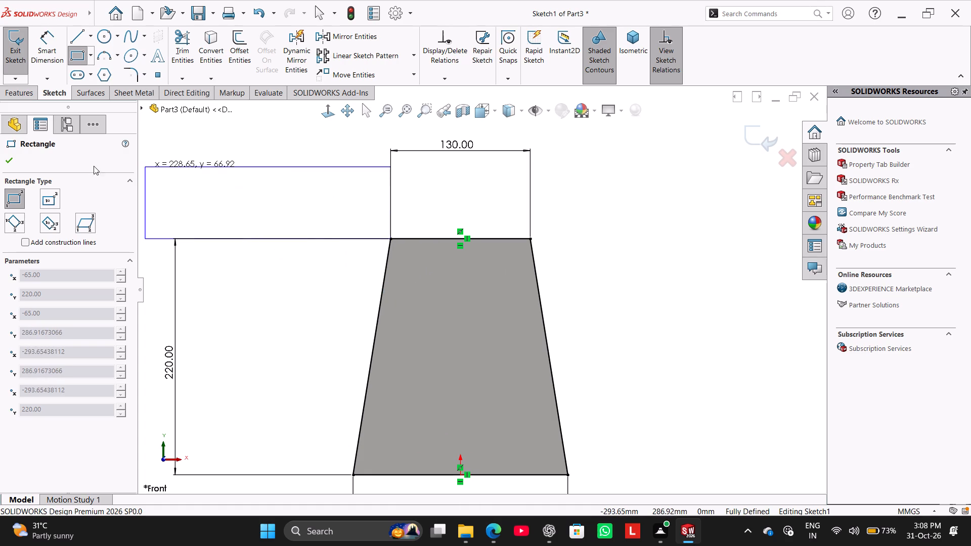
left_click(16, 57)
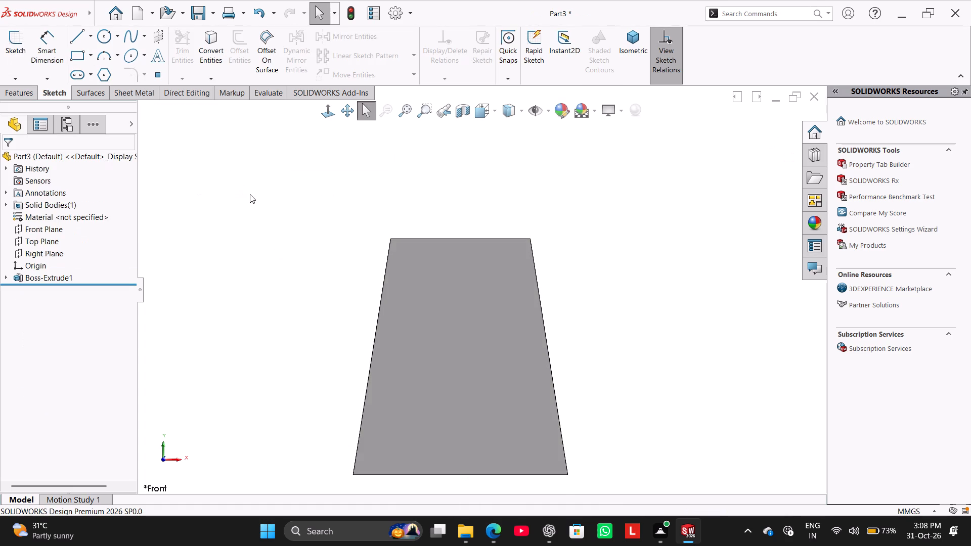
On the block's top face, sketch a corner rectangle about 33 by 90 mm starting from the face's front-left corner.
middle_click_drag(427, 224, 413, 323)
right_click(475, 256)
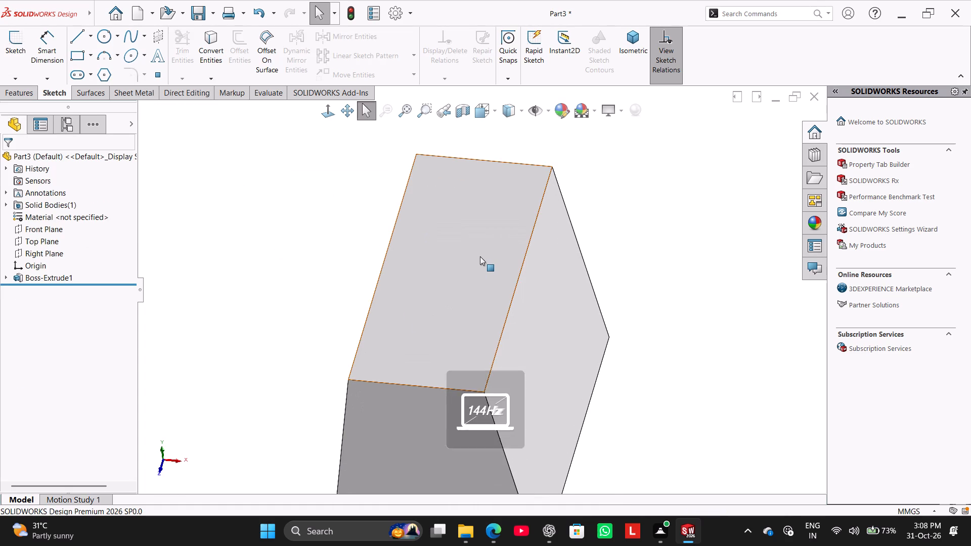
left_click(501, 247)
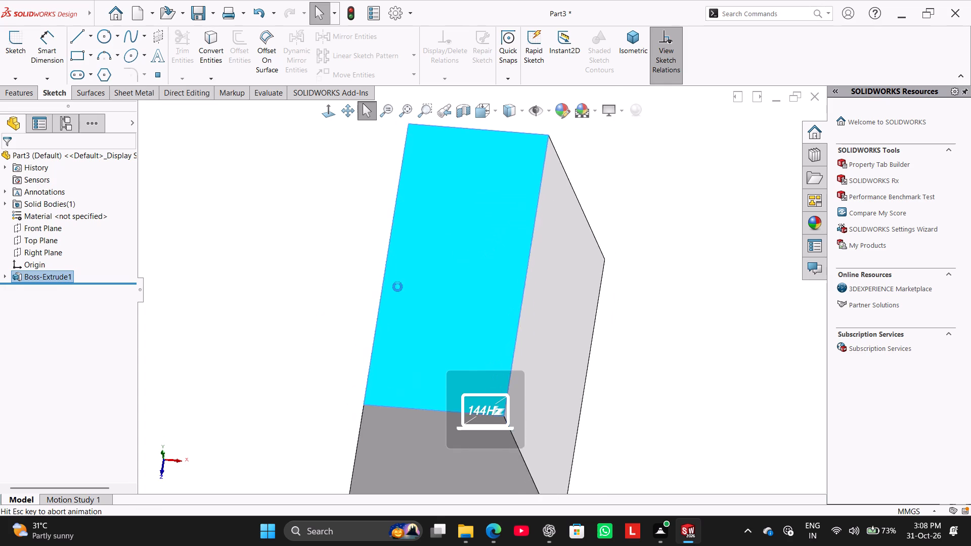
left_click(248, 310)
left_click(262, 350)
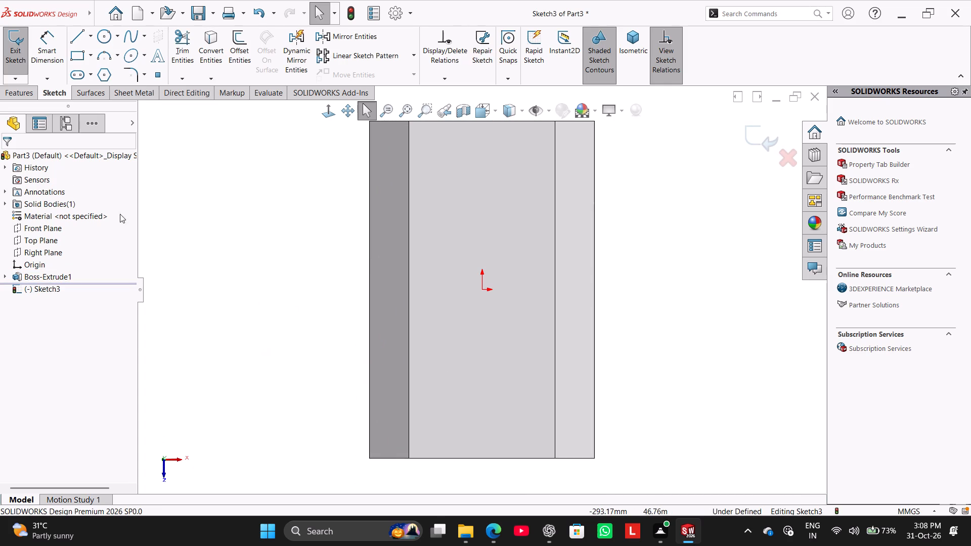
left_click(79, 56)
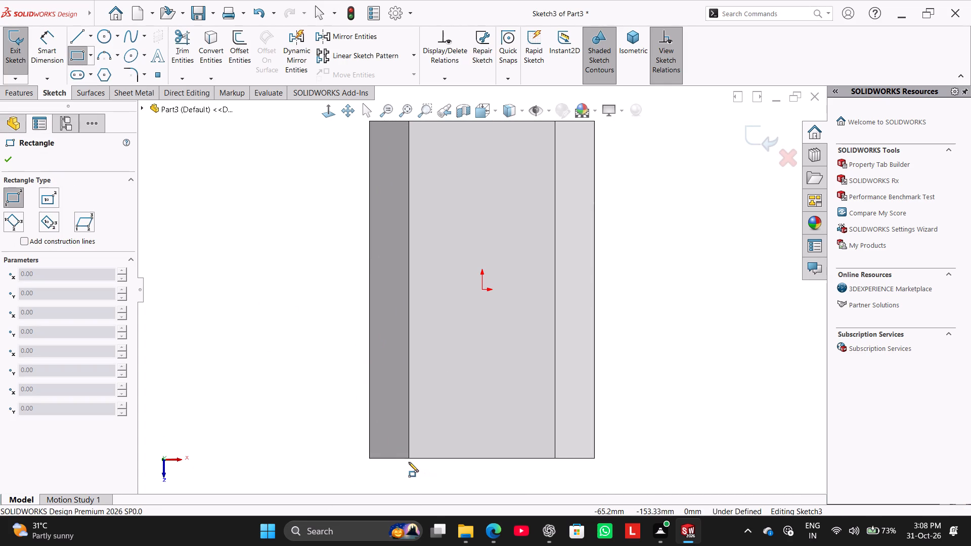
left_click(410, 459)
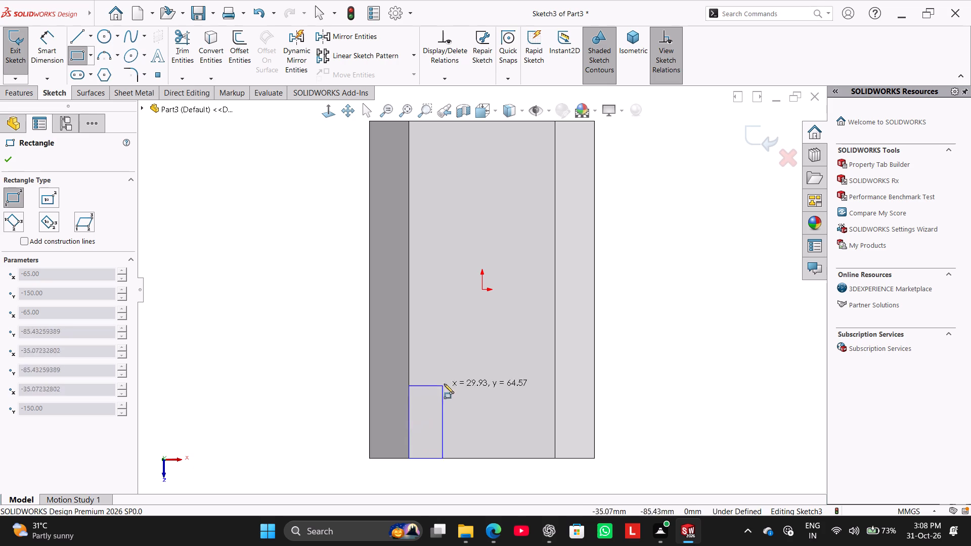
left_click(446, 357)
right_click(196, 335)
left_click(232, 344)
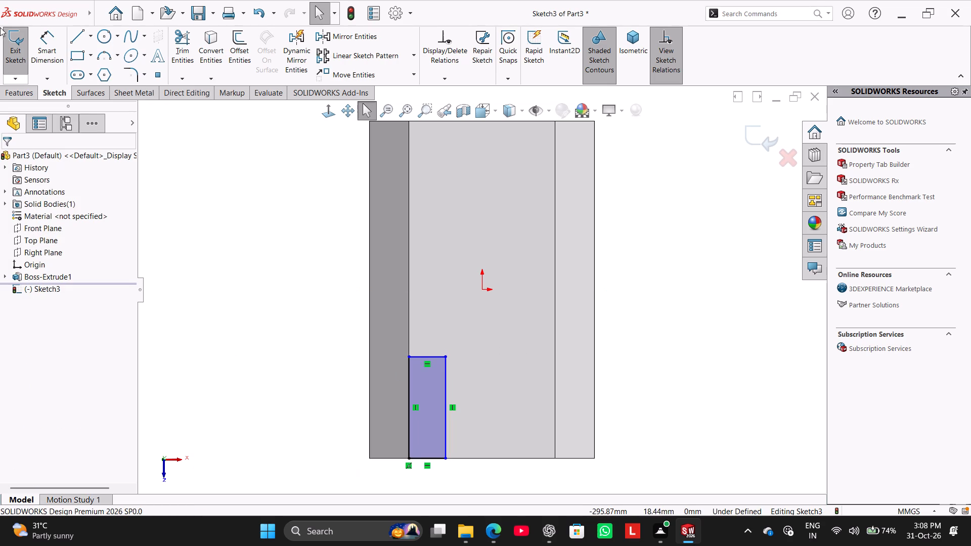
Dimension the rectangle's side lying along the top face's long left edge as 55 mm.
left_click(38, 42)
left_click(407, 387)
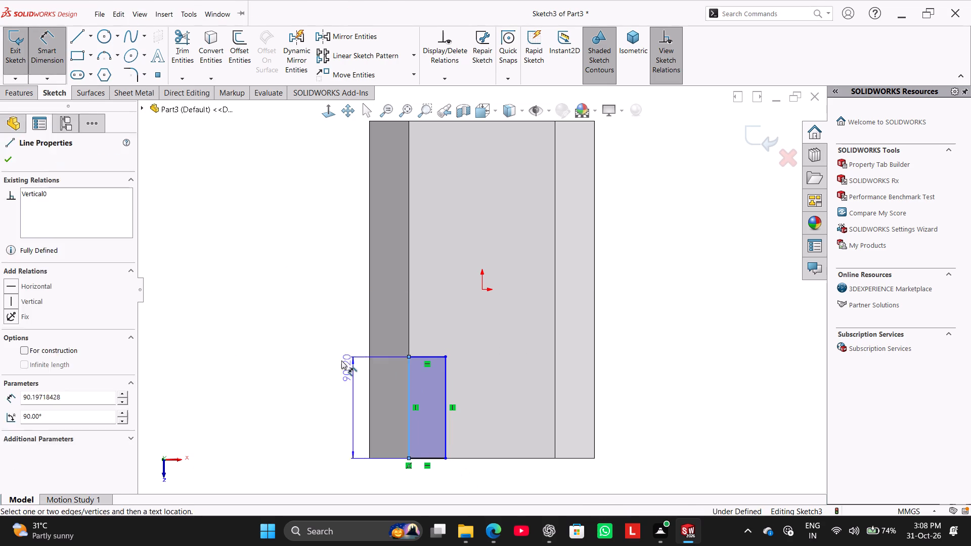
left_click(323, 363)
type("55")
key("Return")
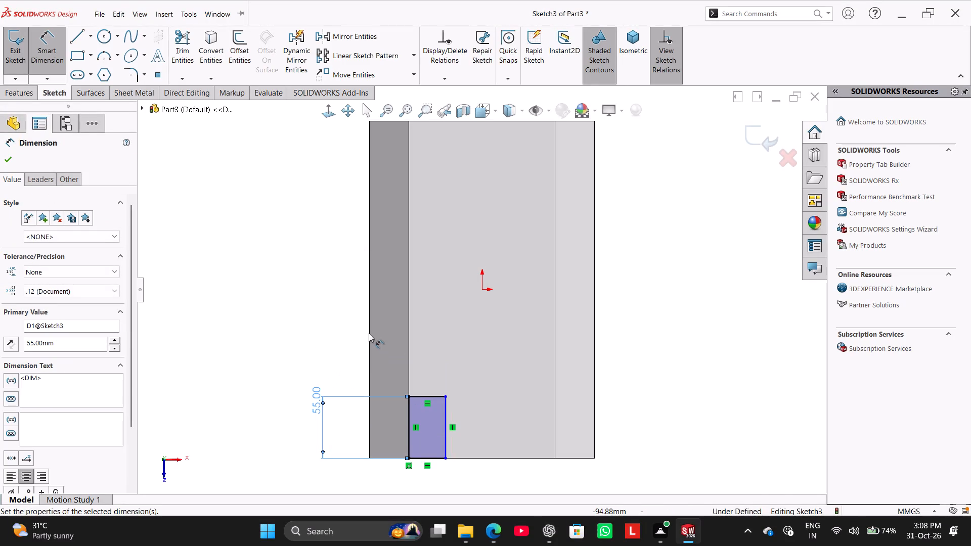
Trim away all four sides of the corner rectangle on the block's top face.
right_click(235, 280)
left_click(286, 310)
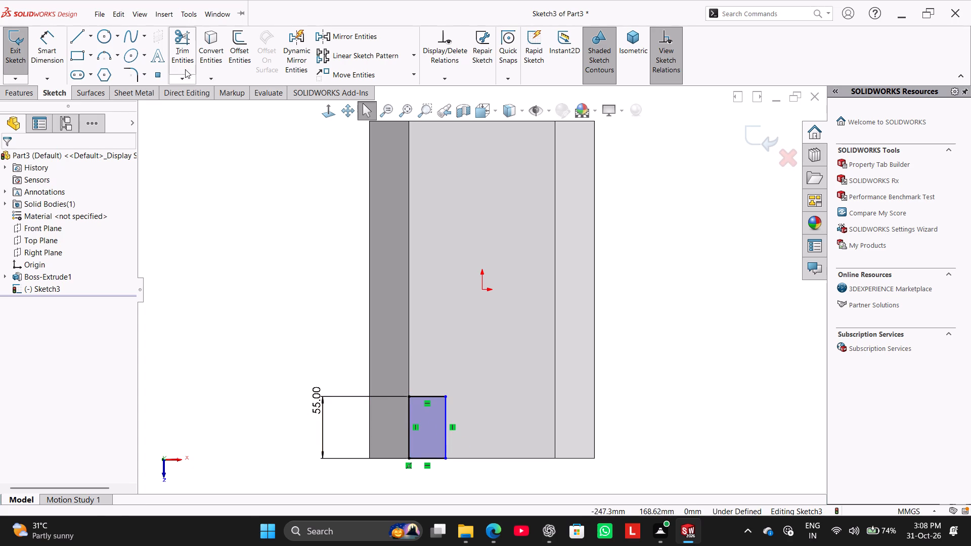
left_click(185, 49)
left_click_drag(478, 476, 370, 366)
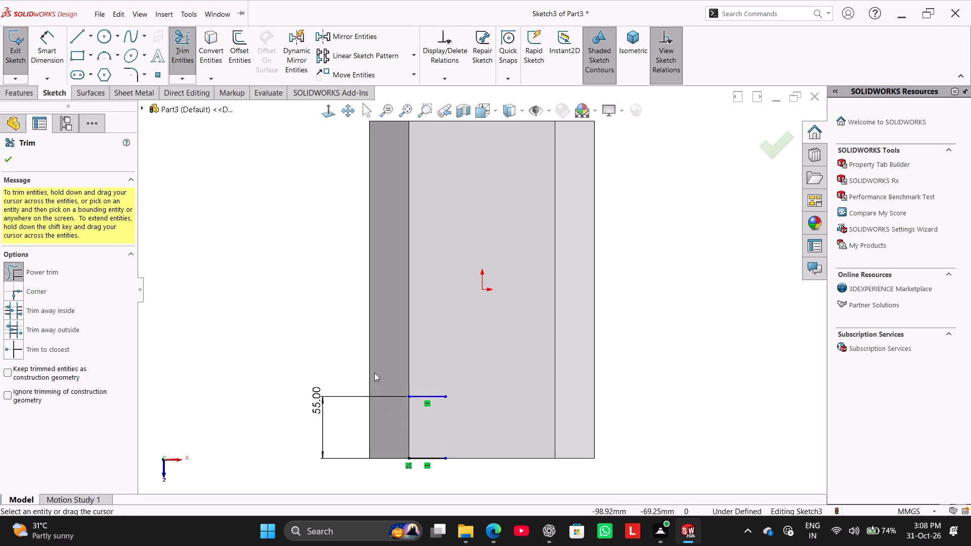
left_click_drag(422, 366, 423, 467)
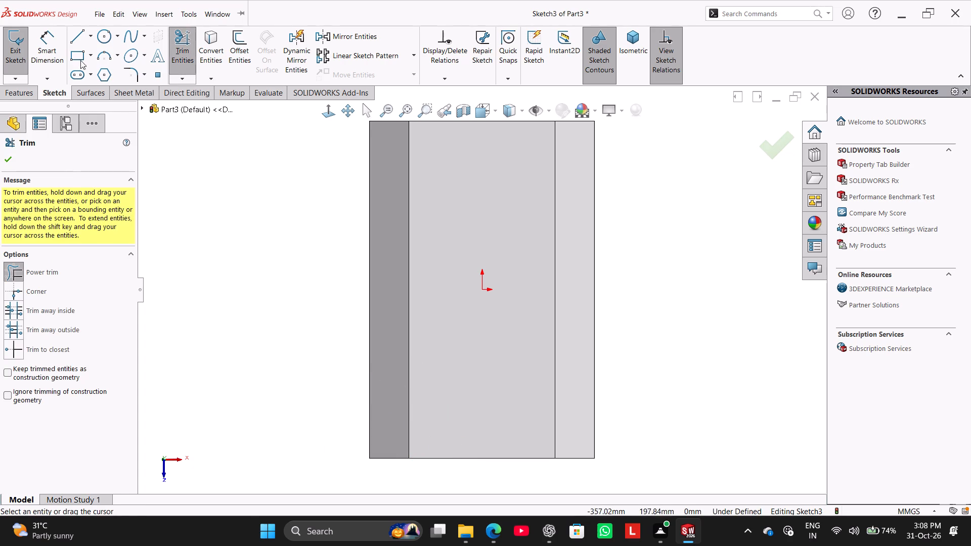
Sketch a cross-shaped chain of lines on the top face, reaching both long edges, with a front stem about 41 mm wide and the back left open.
left_click(77, 38)
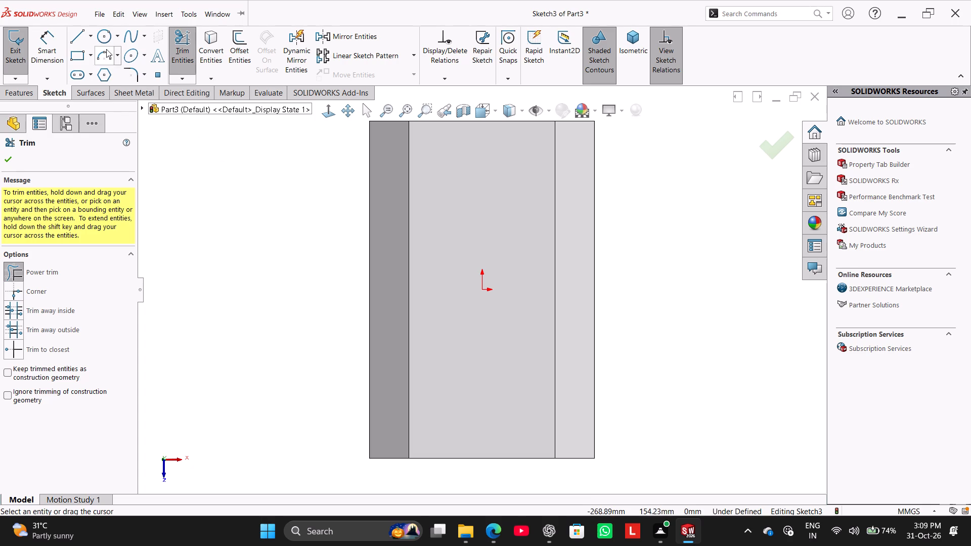
left_click(78, 36)
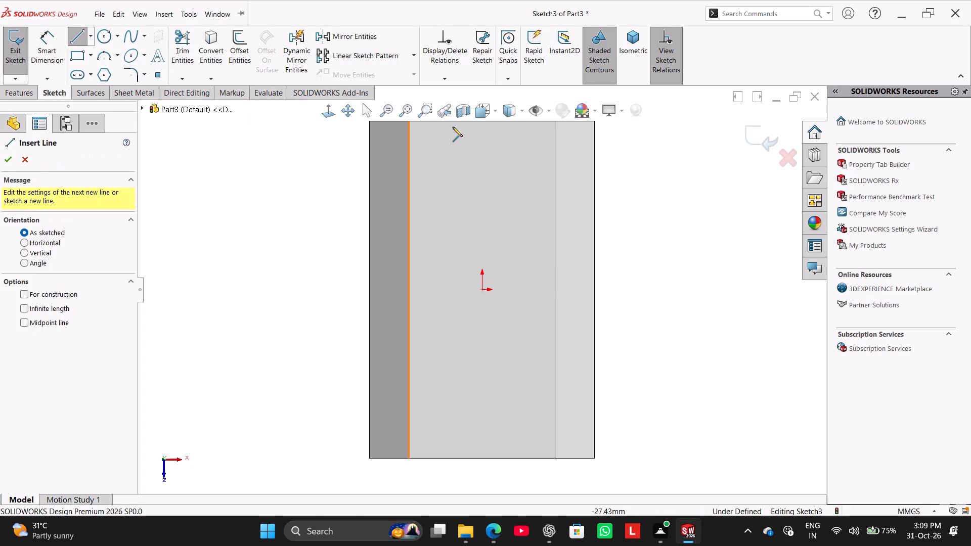
left_click(454, 122)
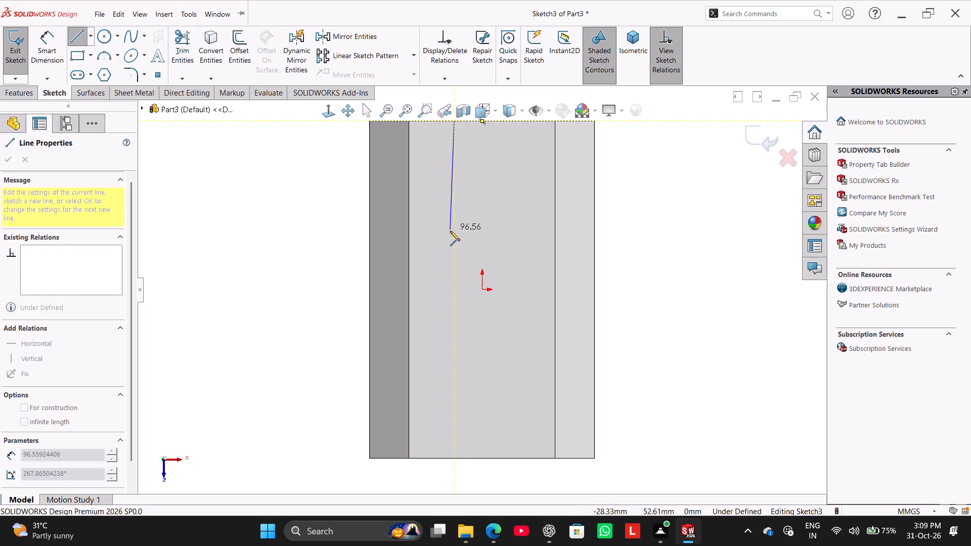
left_click(452, 232)
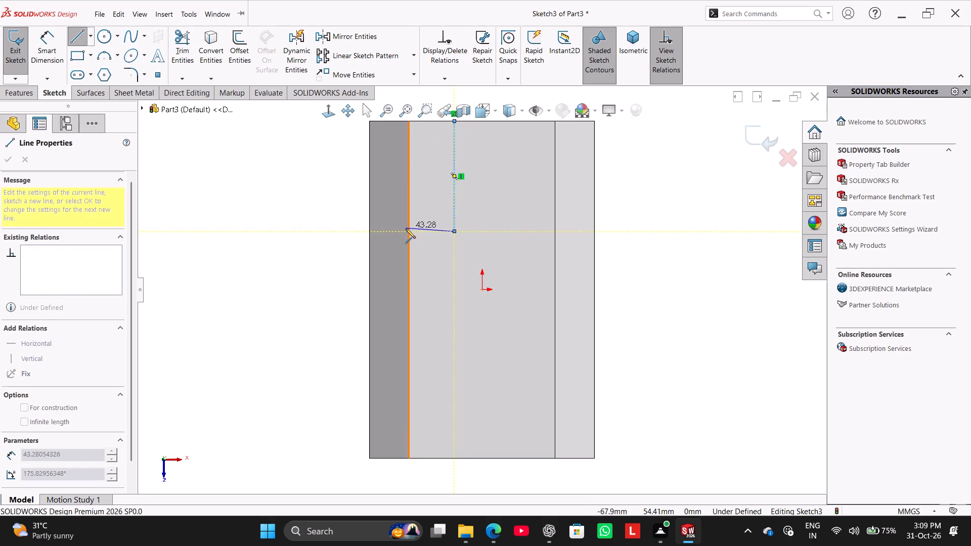
left_click(408, 233)
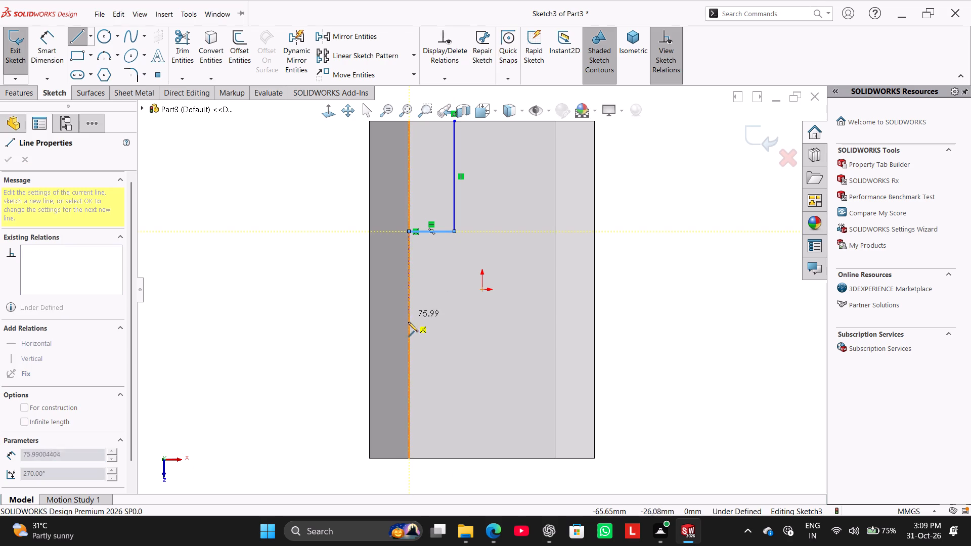
left_click(408, 329)
left_click(459, 331)
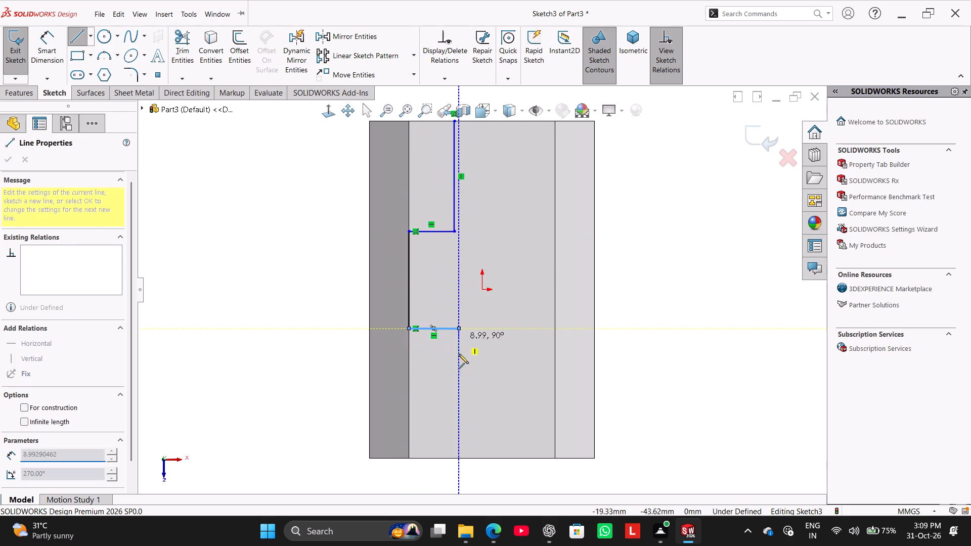
left_click(457, 461)
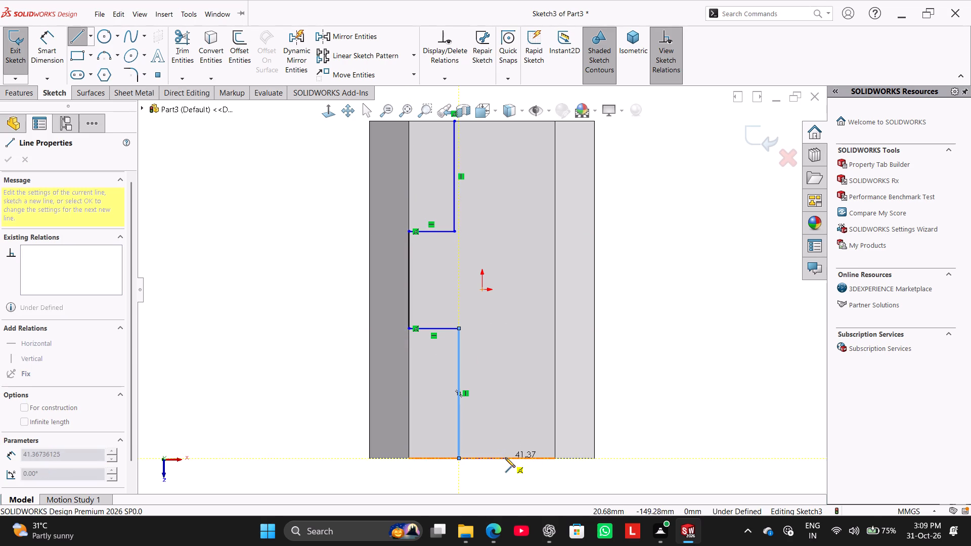
left_click(505, 457)
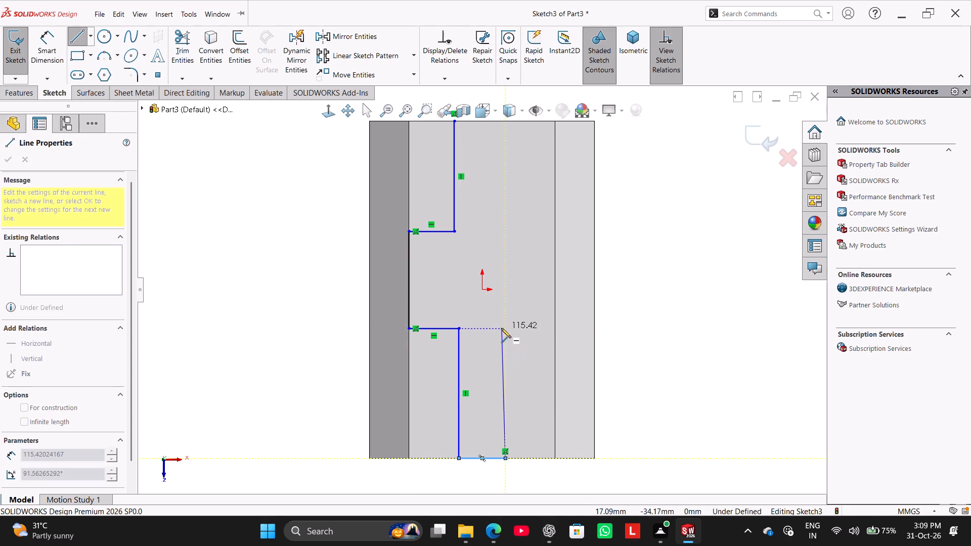
left_click(505, 329)
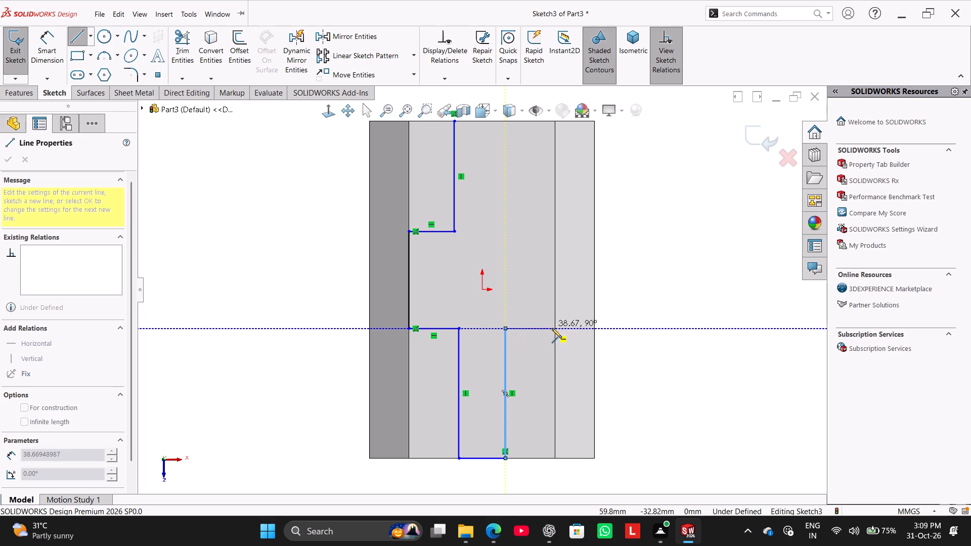
left_click(553, 332)
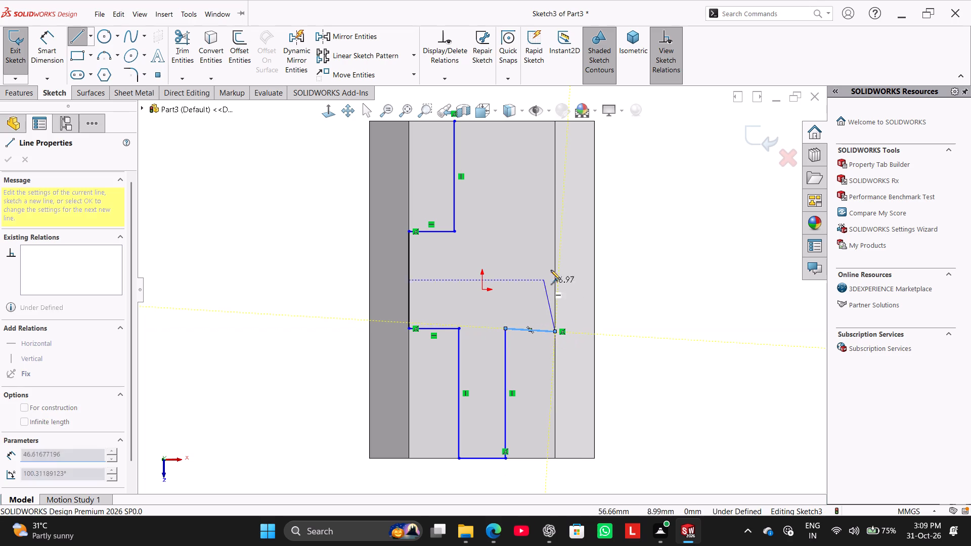
left_click(555, 230)
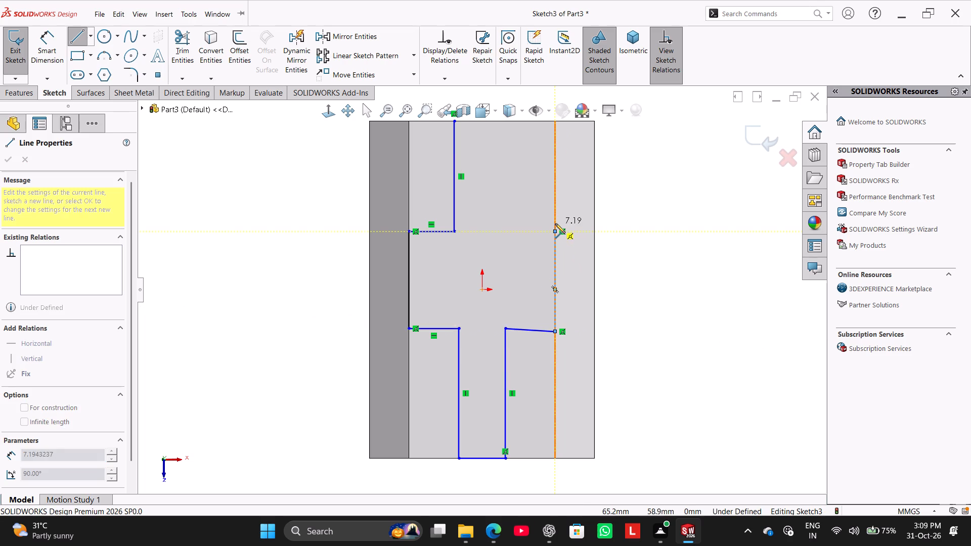
left_click(513, 232)
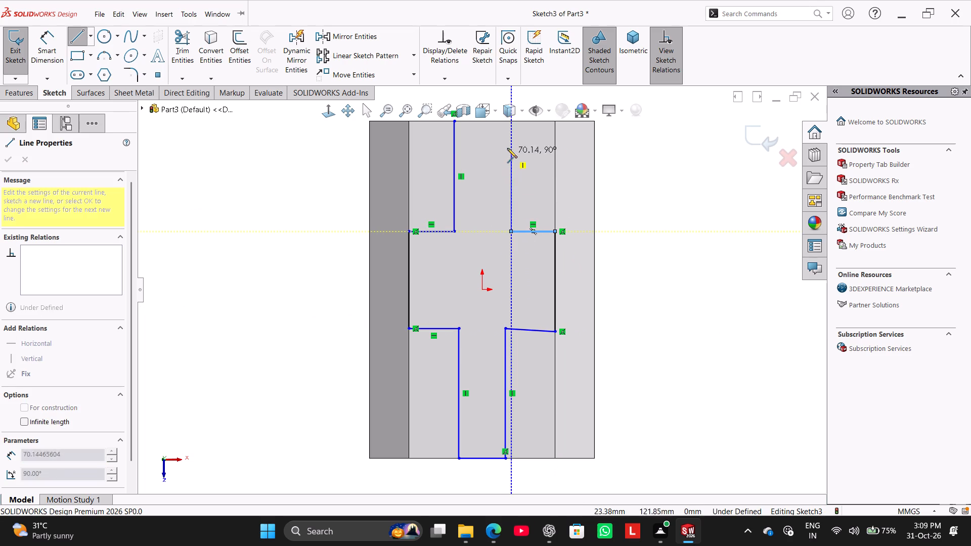
left_click(507, 120)
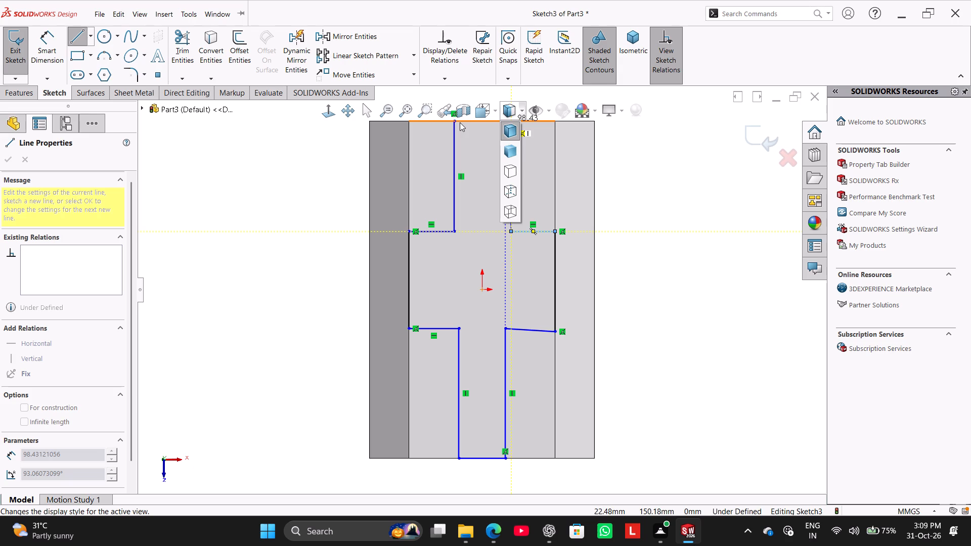
left_click(482, 169)
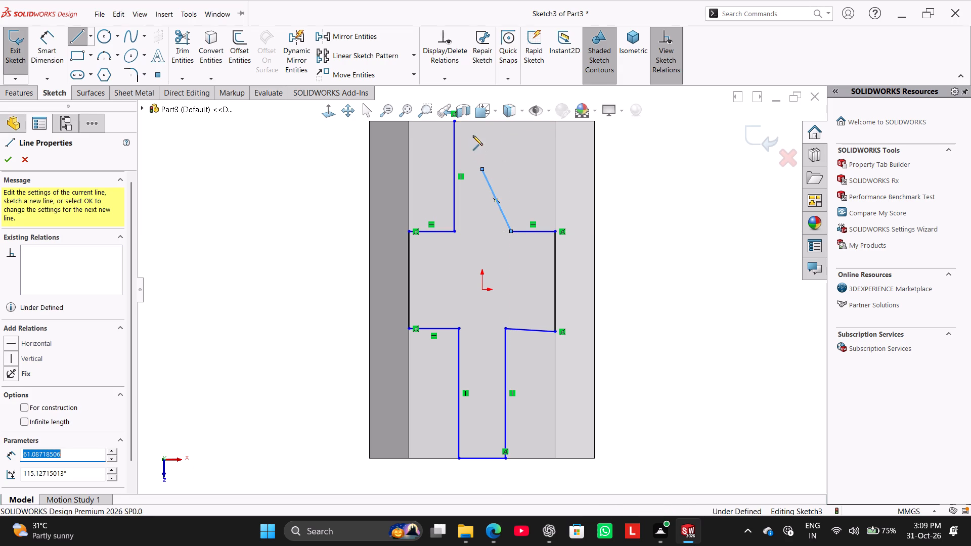
right_click(310, 175)
left_click(318, 182)
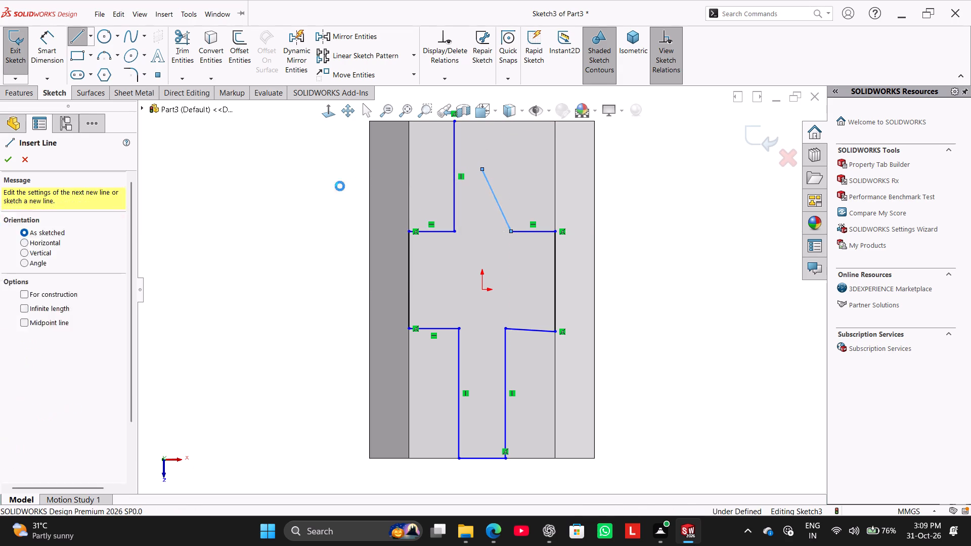
Move the loose end of the slanted last line onto the face's back edge so that the line runs vertically.
left_click_drag(483, 166, 504, 131)
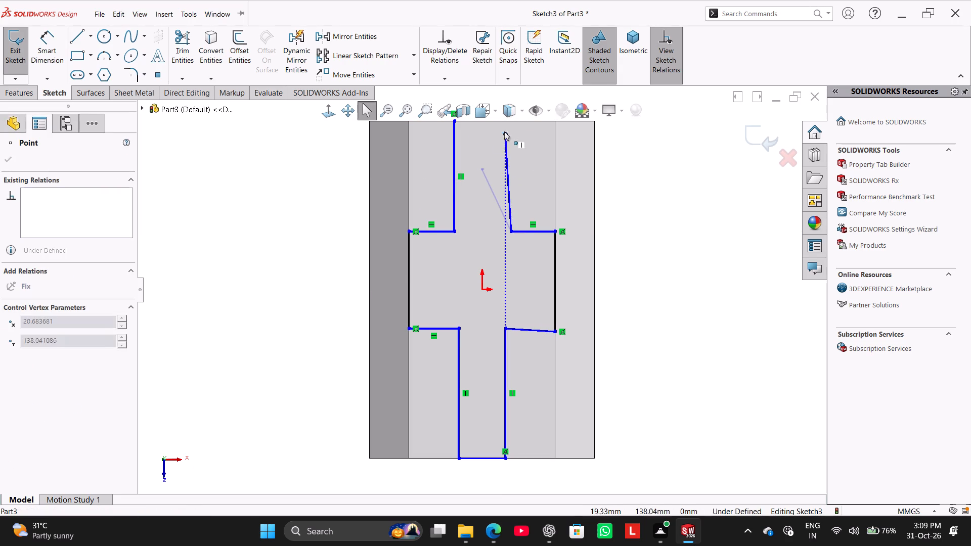
left_click_drag(504, 131, 509, 122)
Close the cross outline with a line along the face's back edge between the back arm's two sides.
left_click(80, 41)
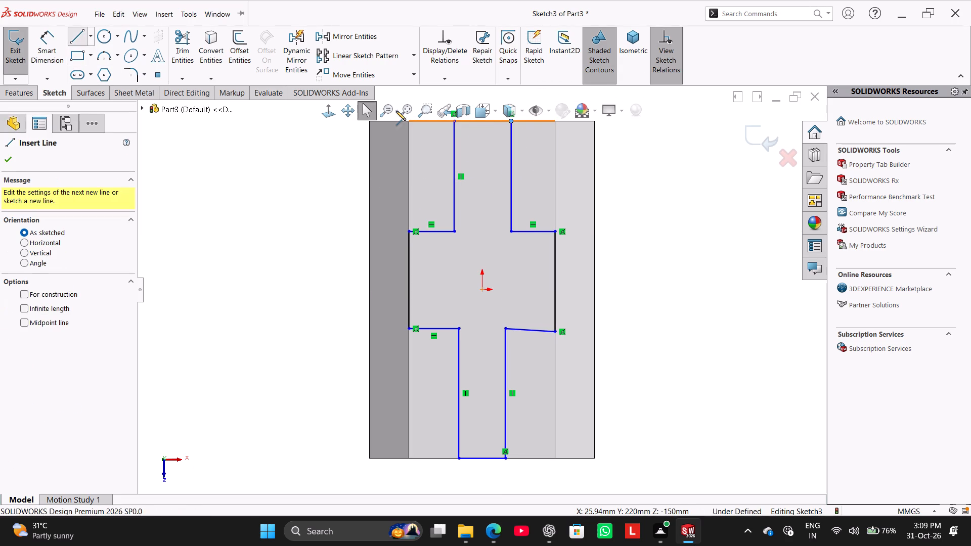
left_click(513, 122)
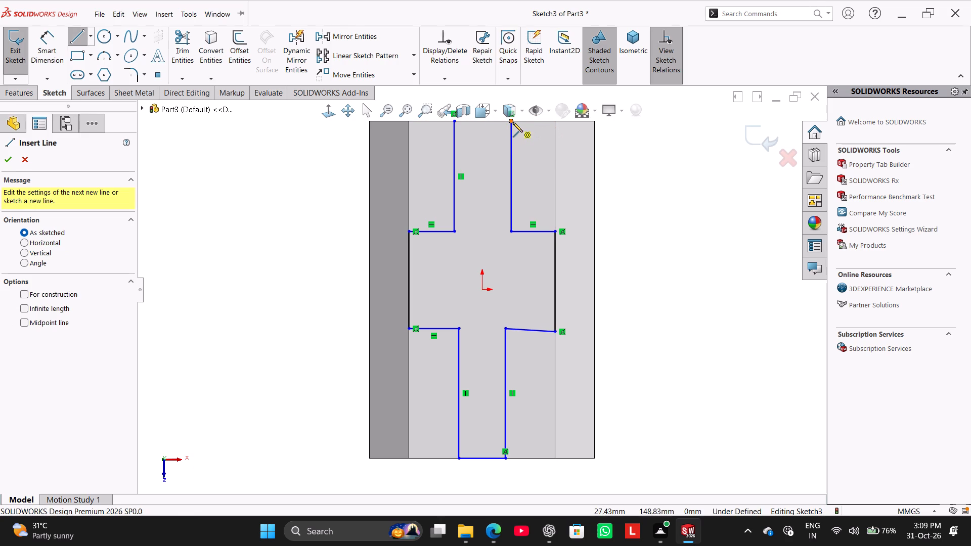
left_click(453, 122)
right_click(192, 216)
left_click(216, 225)
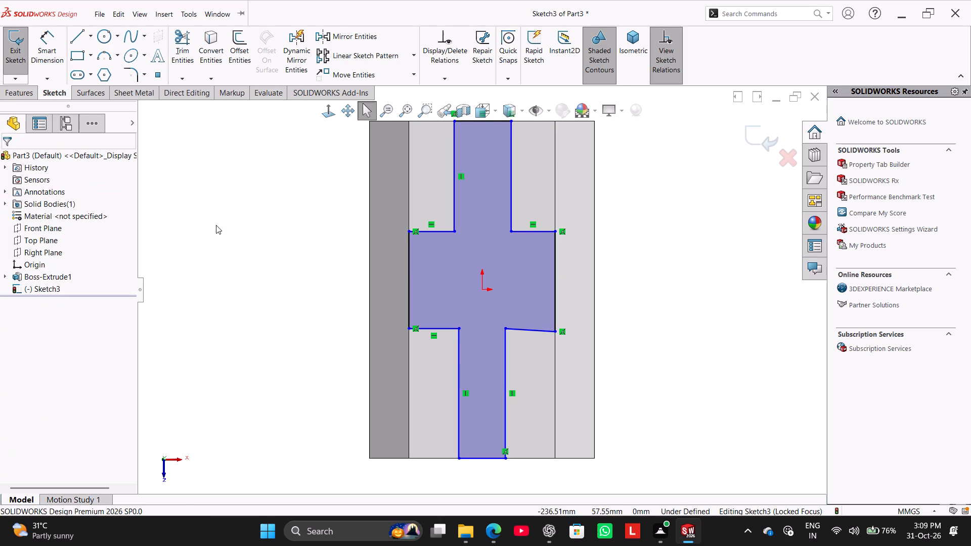
Make the slightly slanted front-right shoulder line of the cross outline horizontal.
right_click(510, 329)
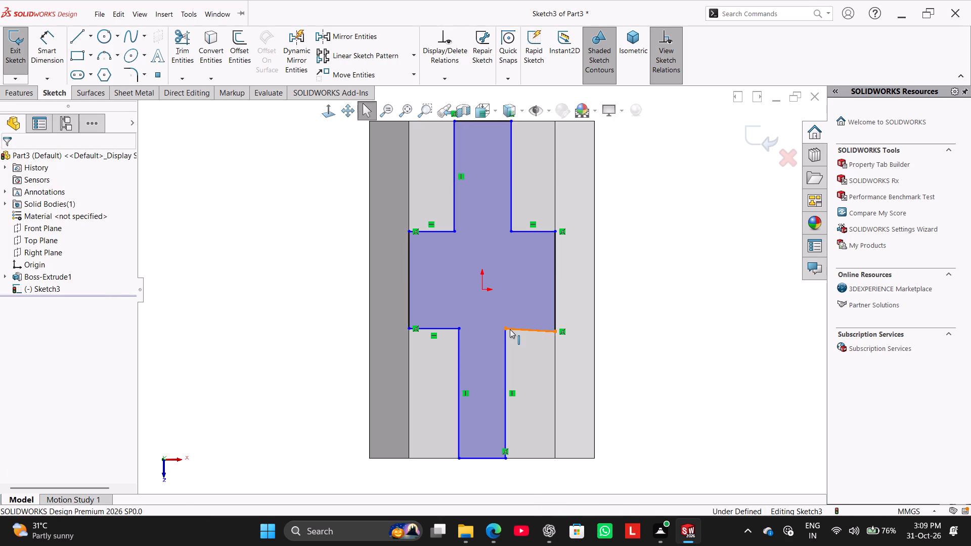
left_click(523, 298)
left_click(199, 336)
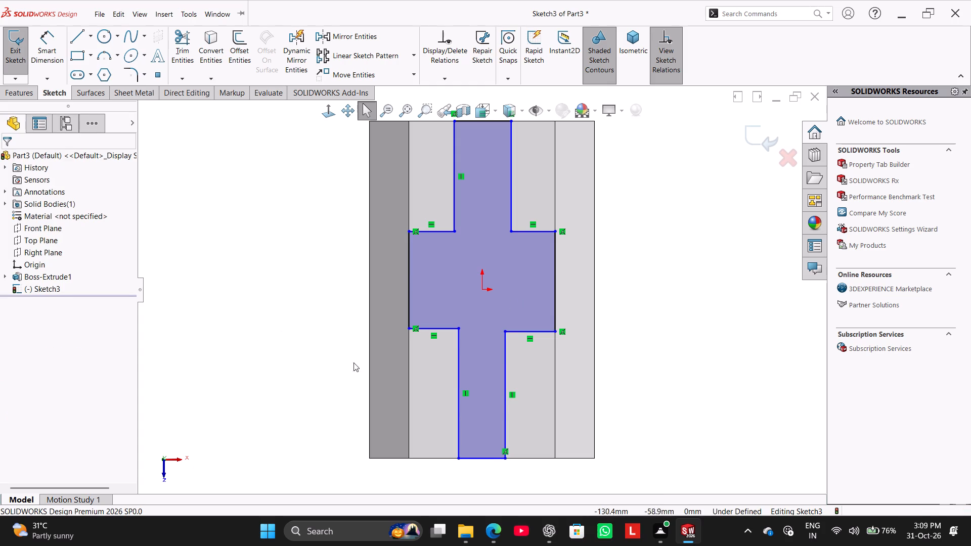
Dimension the distance from the face's front edge to the front-left shoulder line as 55 mm.
scroll(385, 372, "up", 1)
scroll(386, 372, "down", 1)
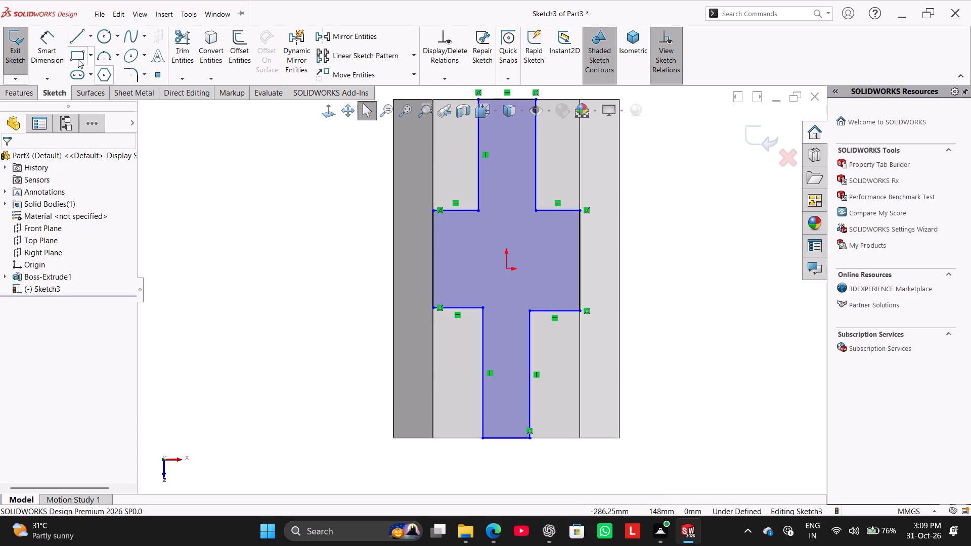
left_click(58, 45)
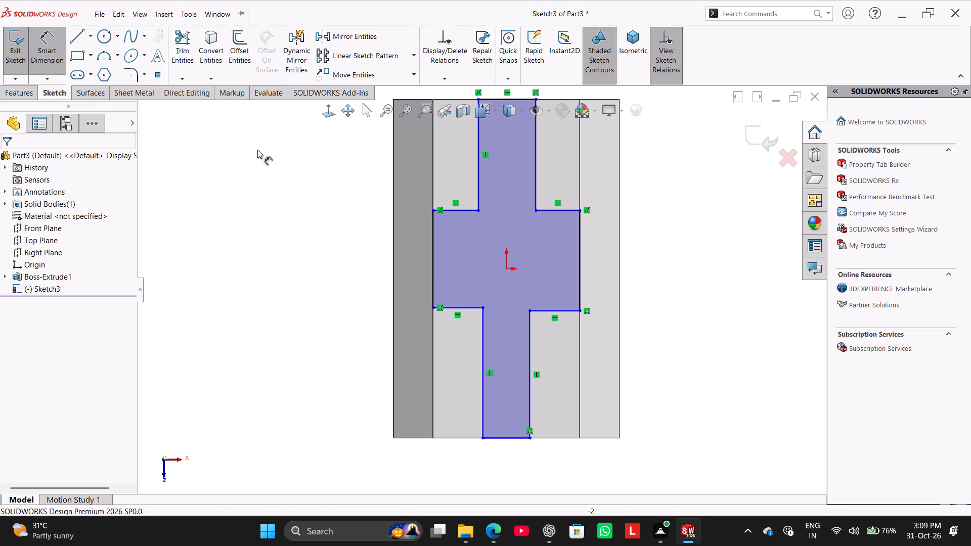
left_click(456, 308)
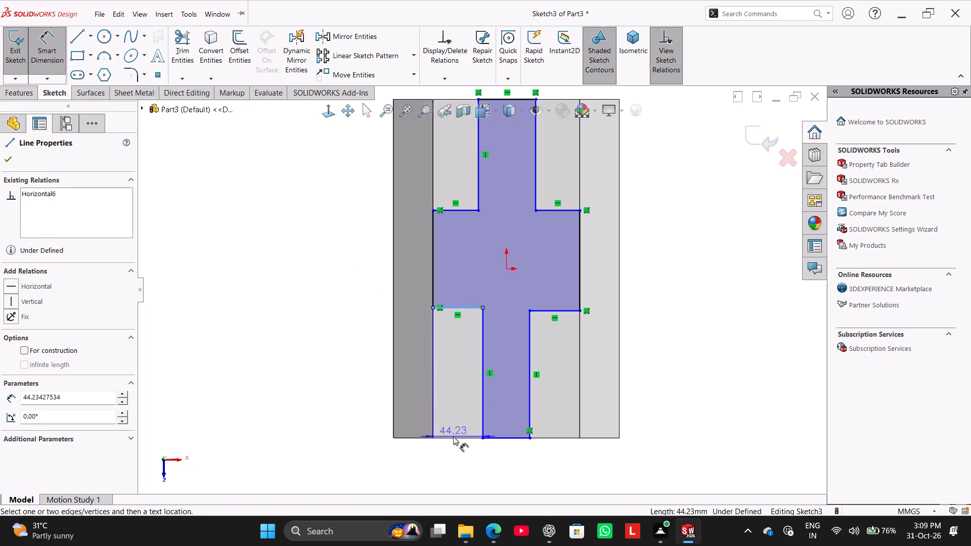
left_click(455, 438)
left_click(285, 363)
type("55")
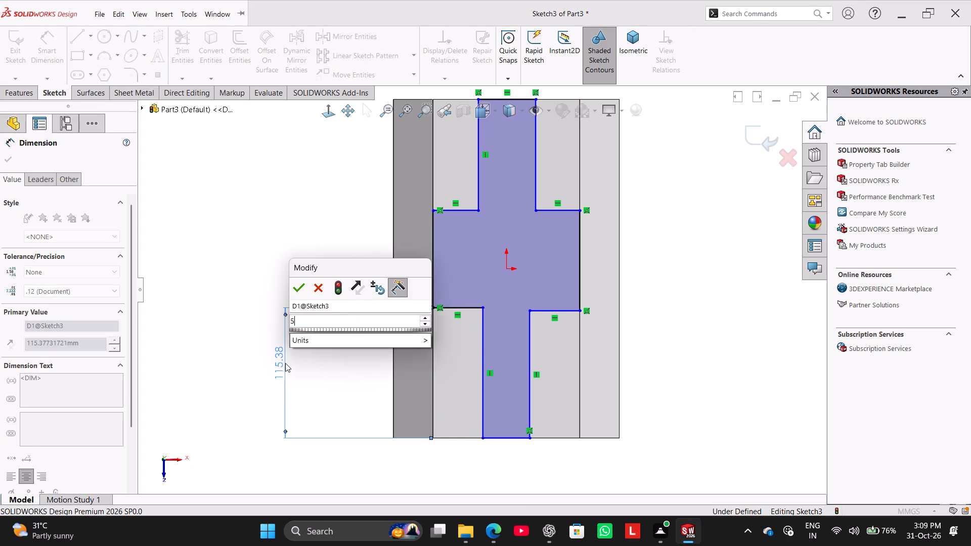
key("Return")
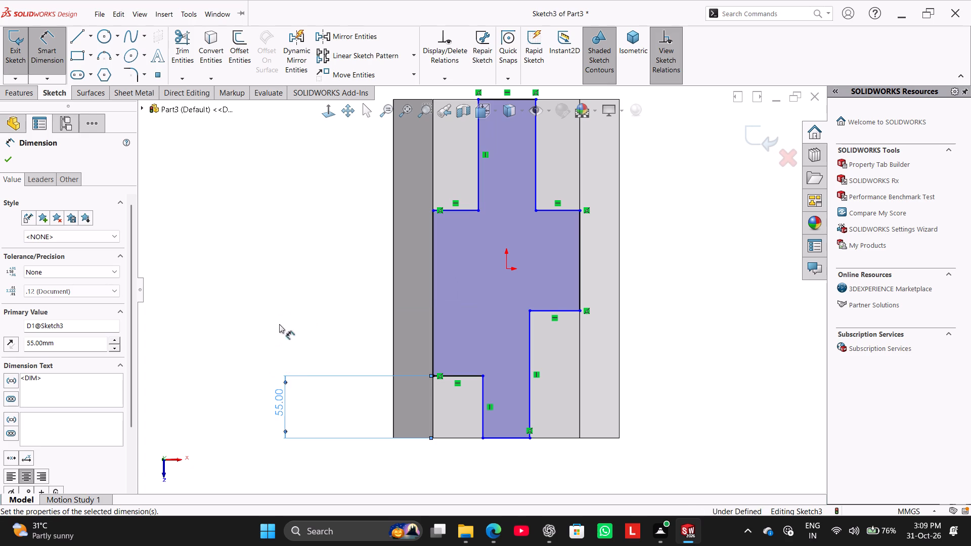
right_click(275, 300)
left_click(299, 331)
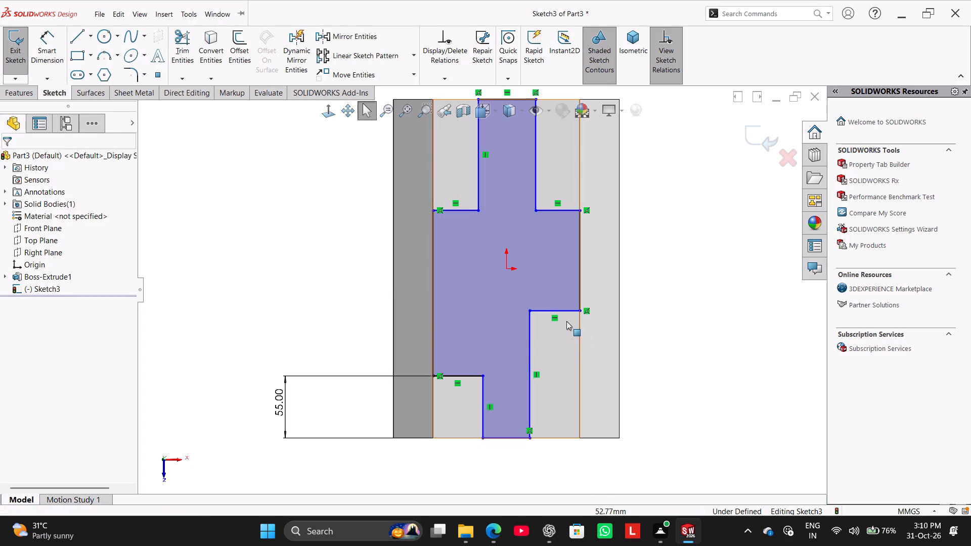
Add a collinear relation between the front-right and front-left shoulder lines of the cross outline.
left_click(566, 312)
left_click(466, 377, "ctrl")
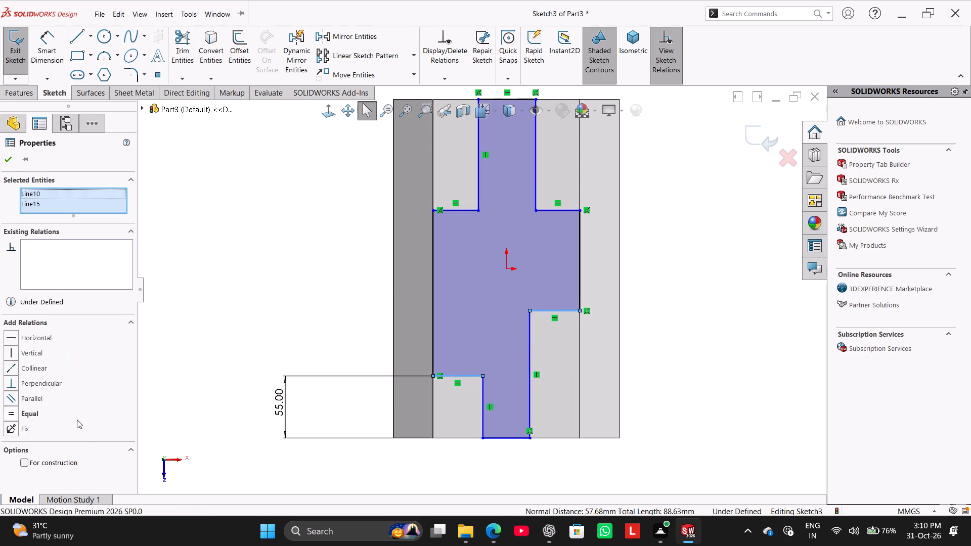
left_click(35, 363)
left_click(196, 337)
Dimension the distance from the face's back edge to the back-left shoulder line of the cross outline as 55 mm.
scroll(506, 305, "up", 2)
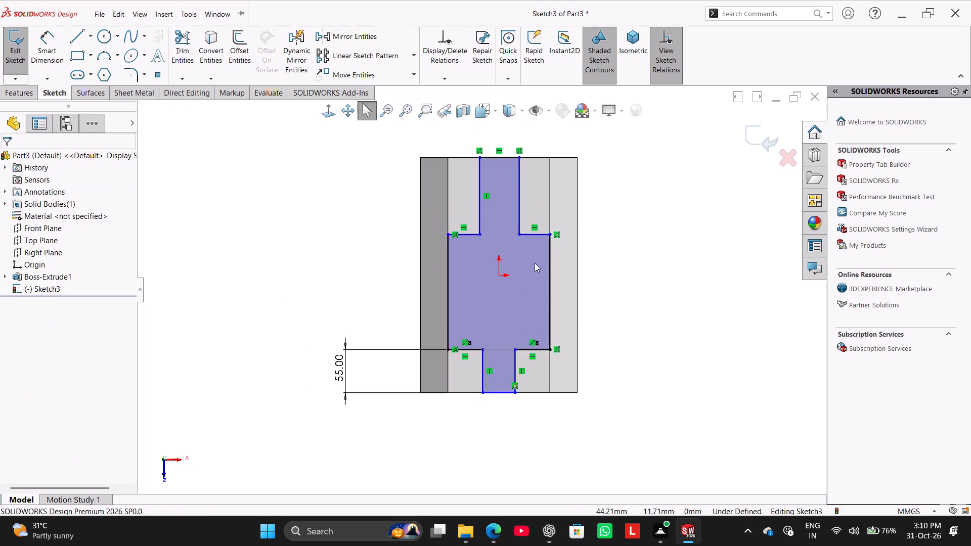
scroll(535, 262, "down", 3)
scroll(434, 257, "up", 1)
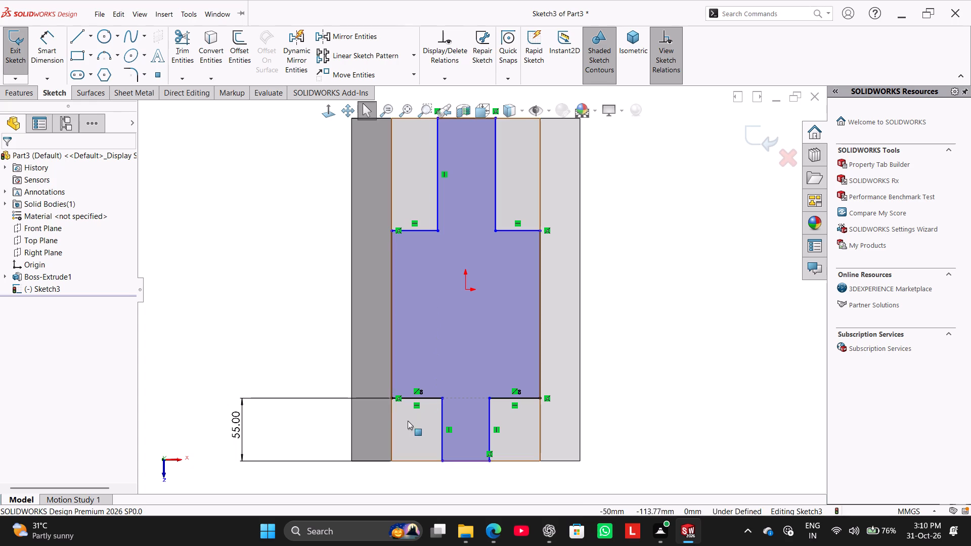
left_click(38, 52)
left_click(408, 235)
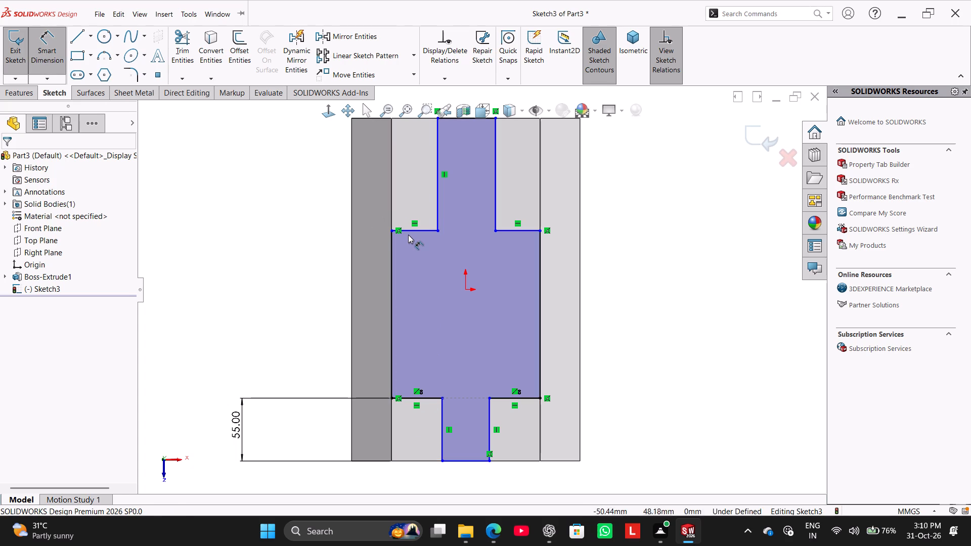
left_click(409, 231)
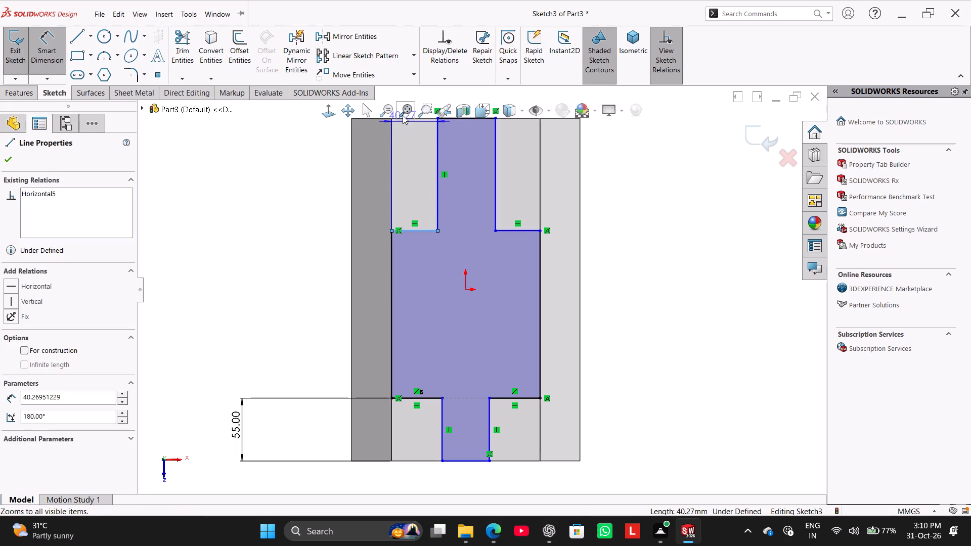
scroll(416, 193, "up", 2)
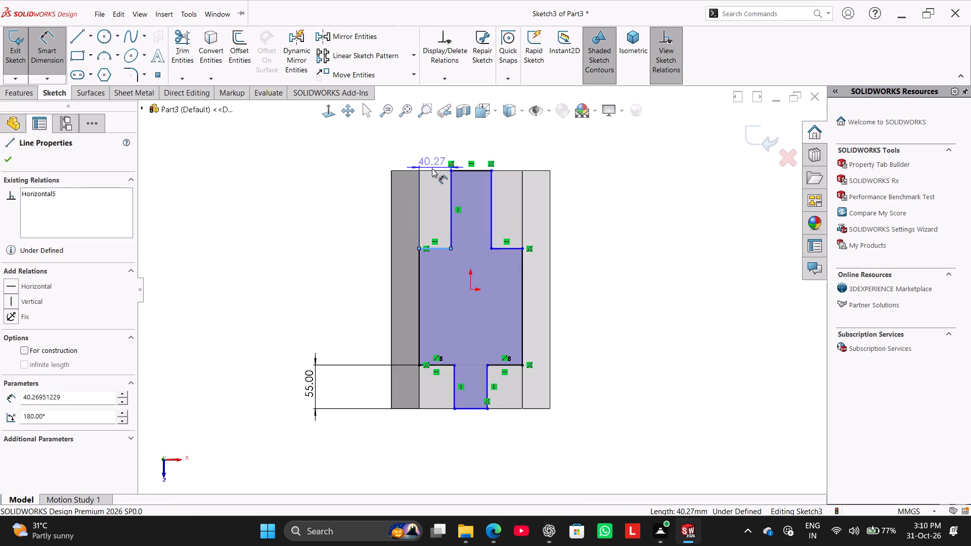
left_click(429, 172)
left_click(354, 218)
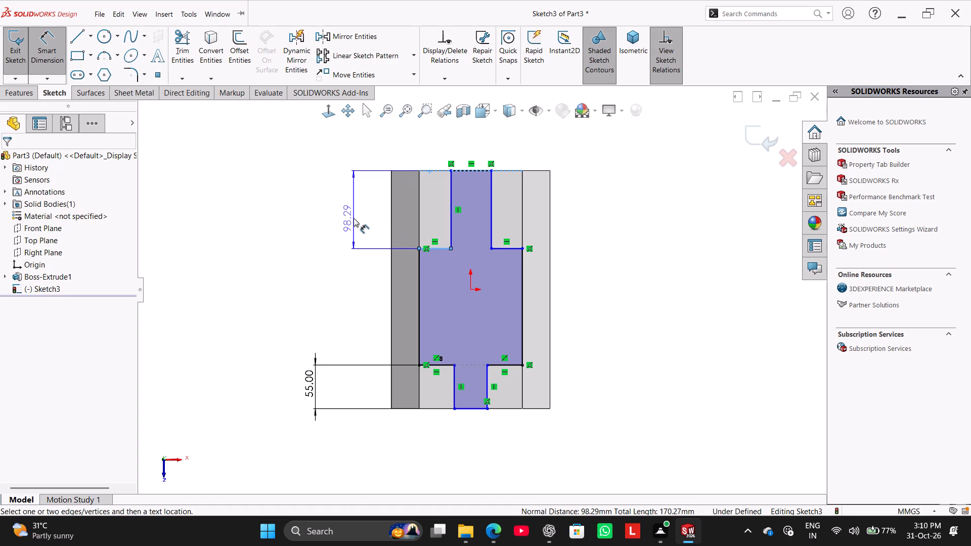
type("55")
key("Return")
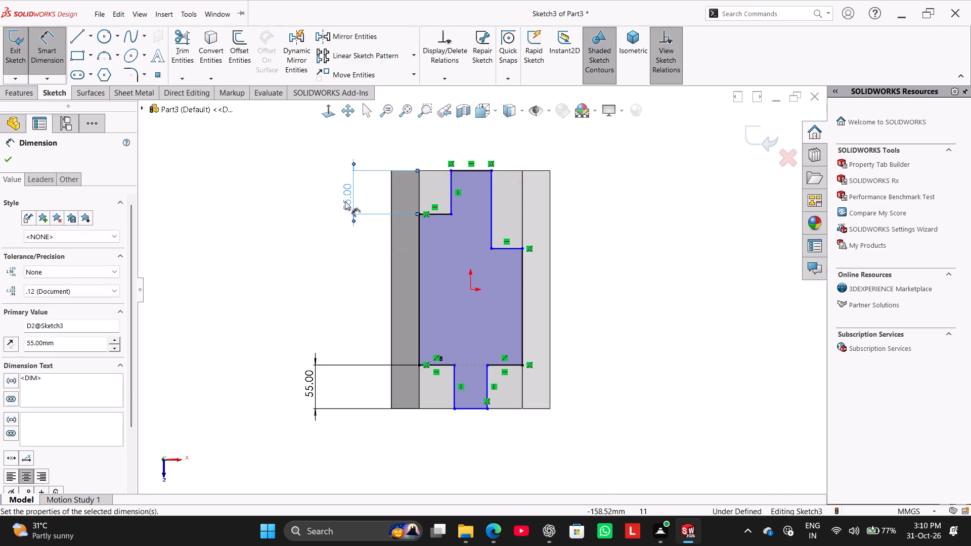
Add a collinear relation between the back-right and back-left shoulder lines of the cross outline.
right_click(589, 183)
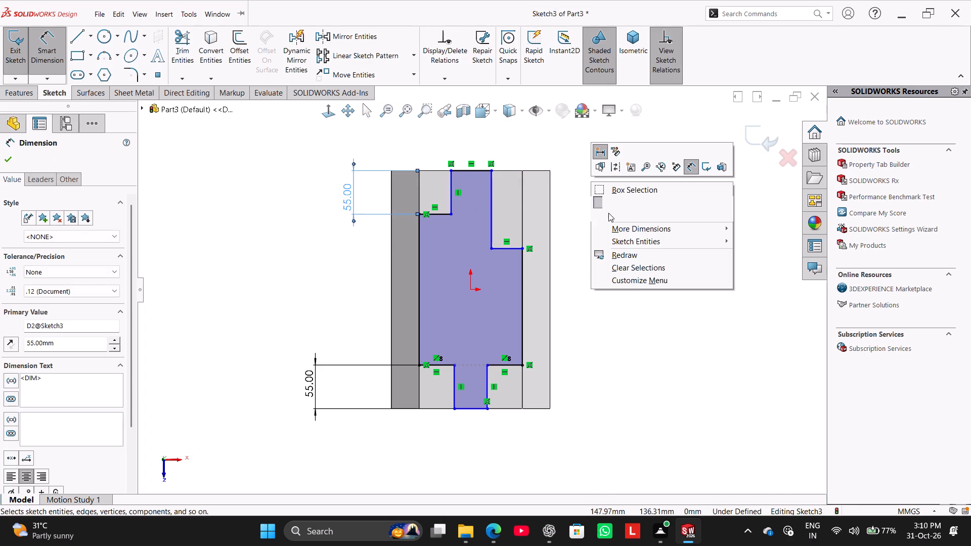
left_click(609, 215)
left_click(512, 247, "shift")
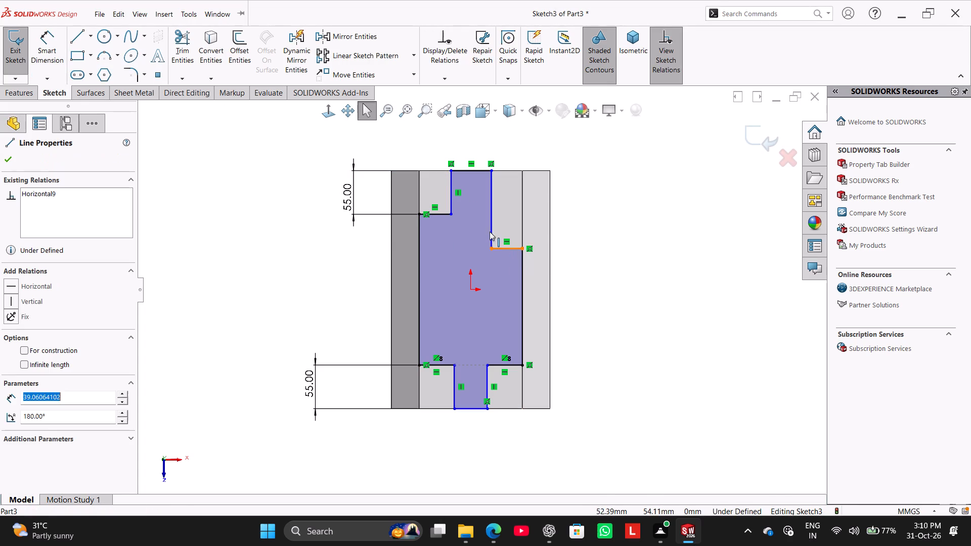
left_click(444, 214, "shift")
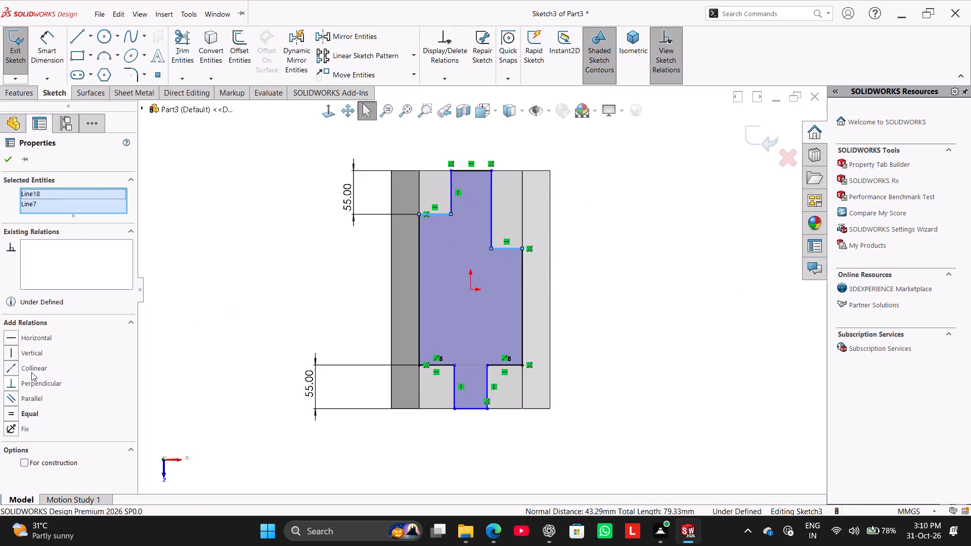
left_click(31, 368)
left_click(159, 305)
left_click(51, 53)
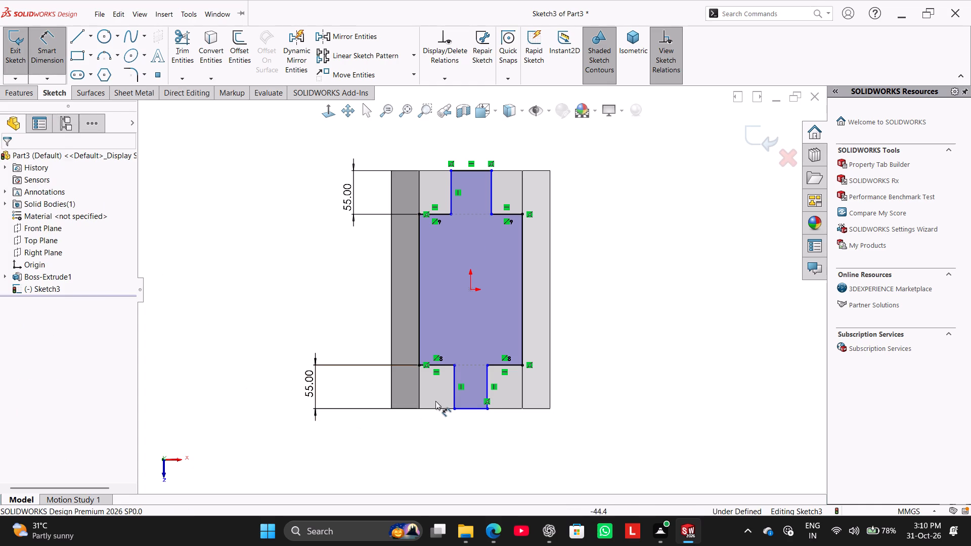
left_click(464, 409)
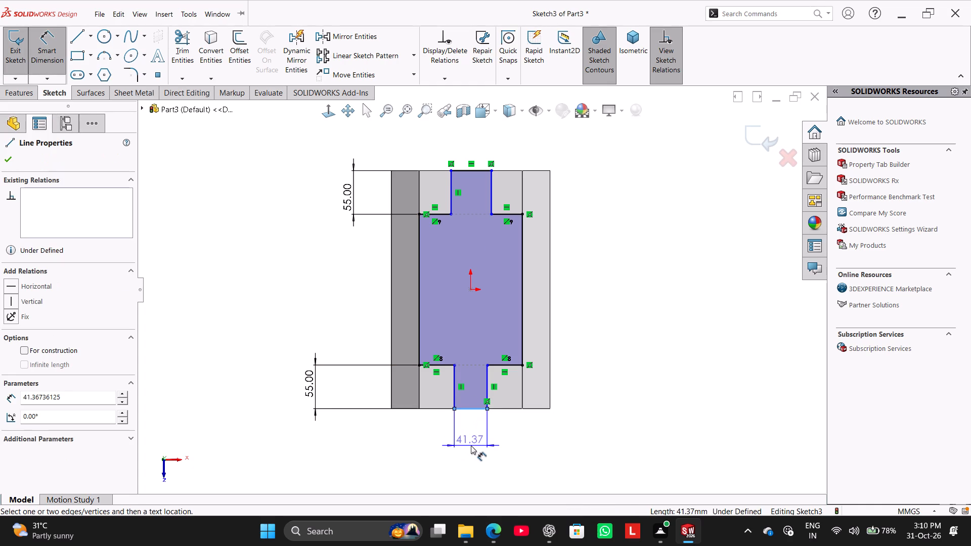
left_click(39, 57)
Dimension the length of the front-left shoulder line of the cross outline as 30 mm.
left_click(50, 52)
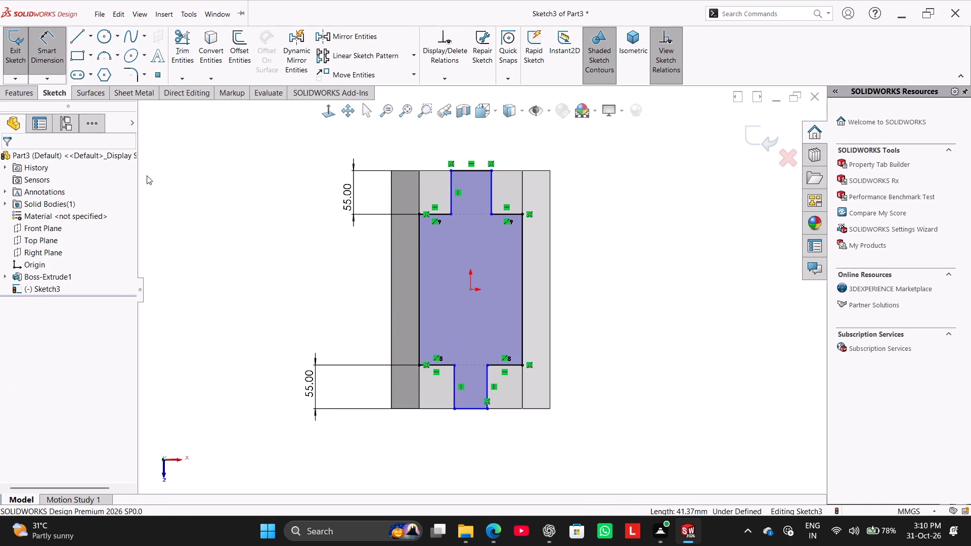
left_click(446, 366)
left_click(435, 442)
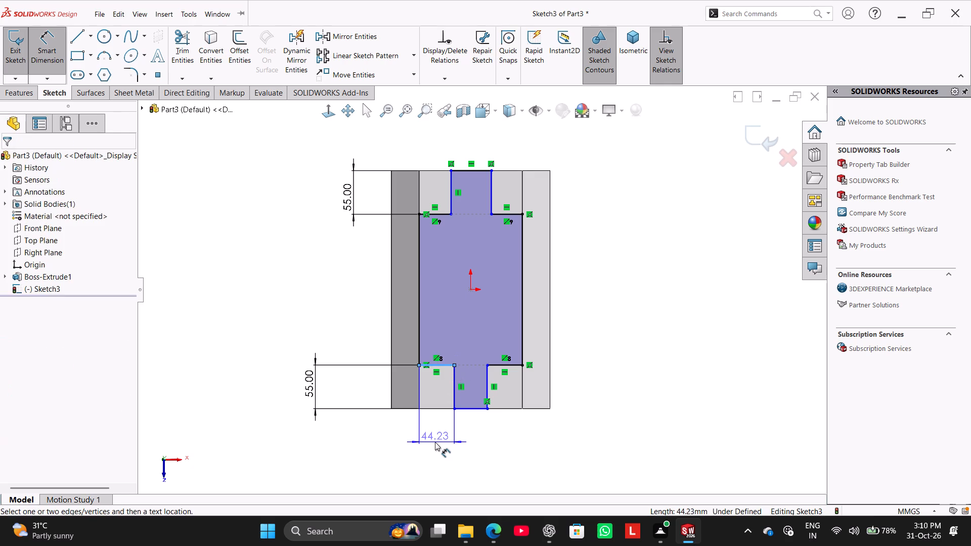
type("30")
key("Return")
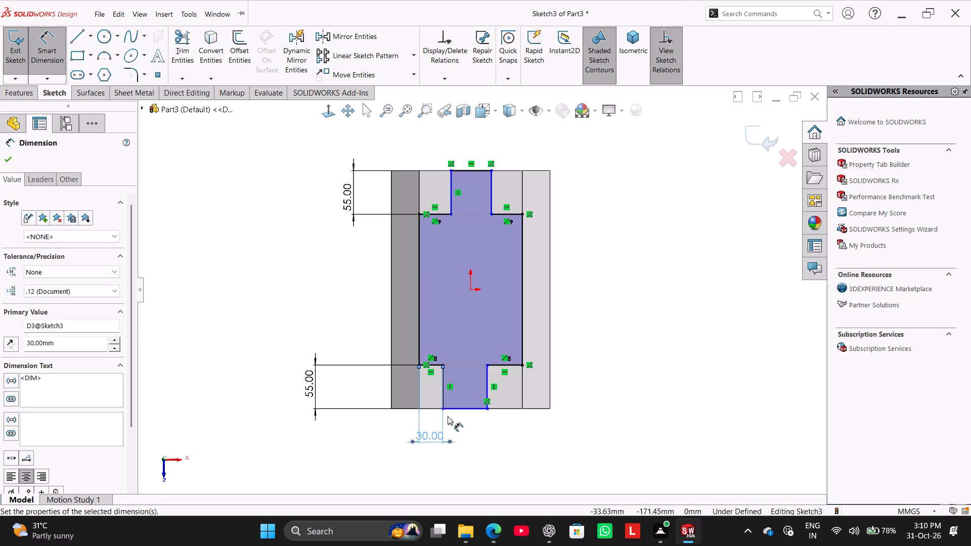
Dimension the length of the front-right shoulder line of the cross outline as 30 mm.
left_click(502, 366)
left_click(503, 435)
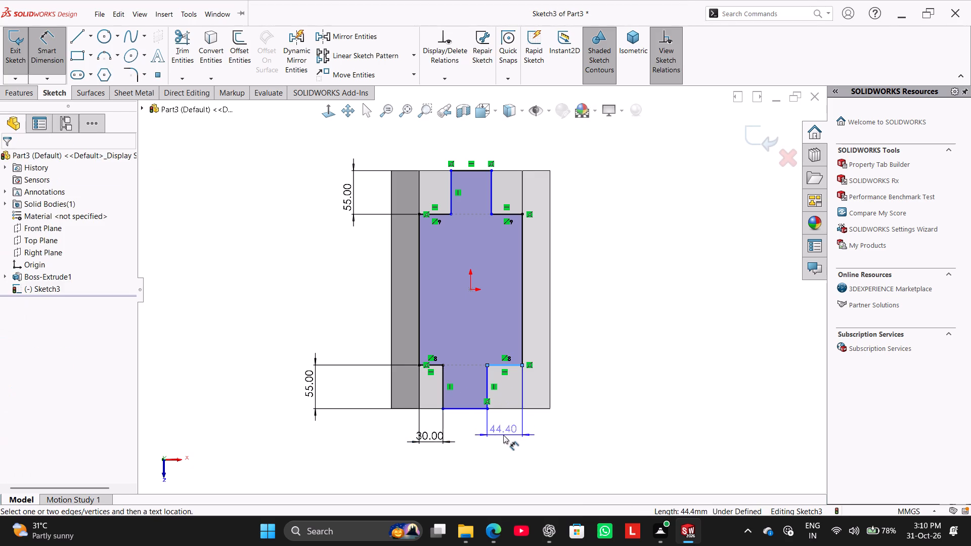
type("30")
key("Return")
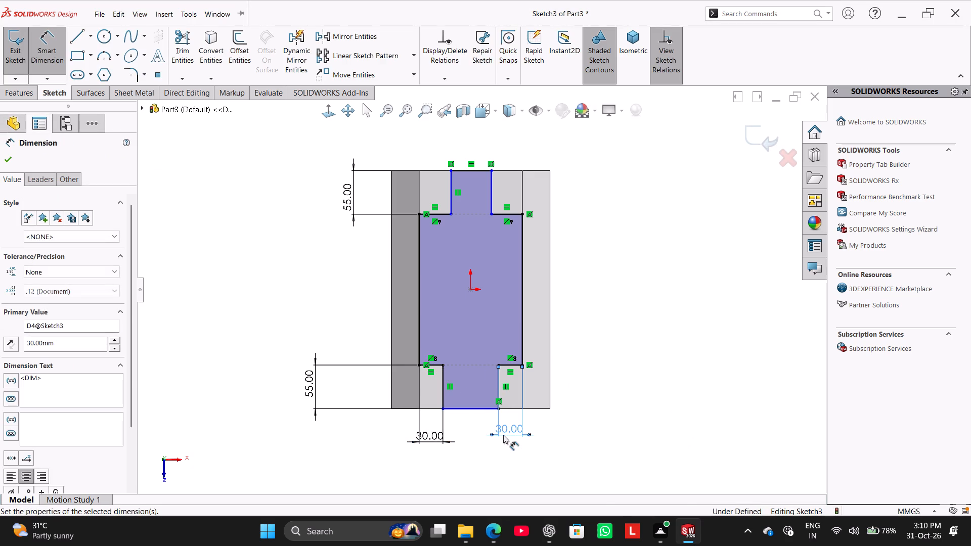
right_click(616, 330)
left_click(637, 366)
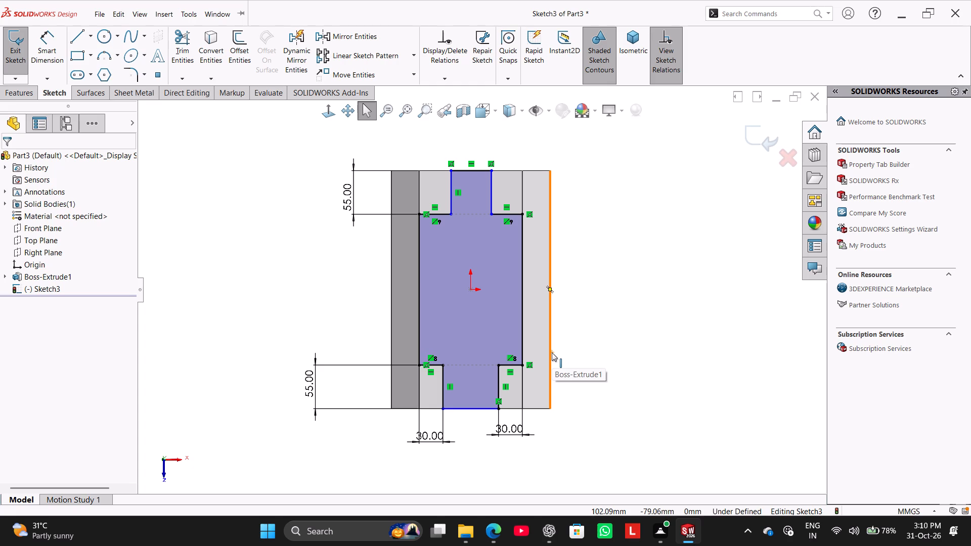
Examine the block and the cross-shaped sketch on its top face from several sides, ending with a view square to the sketch.
middle_click_drag(584, 408, 545, 269)
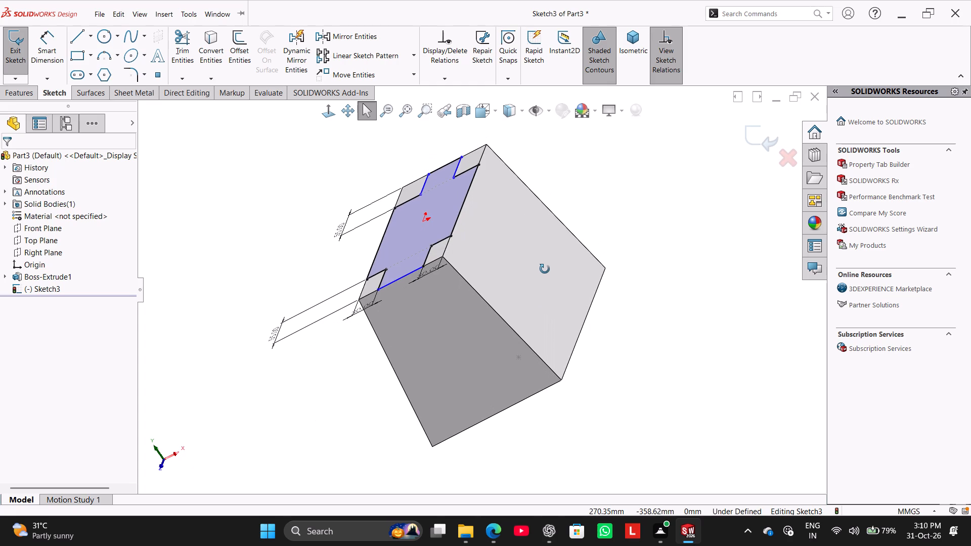
middle_click_drag(545, 269, 558, 283)
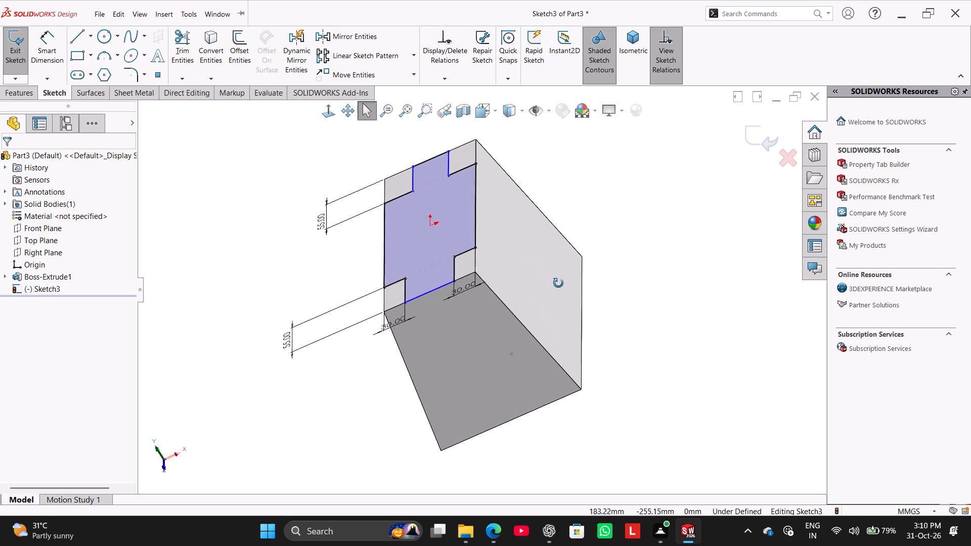
middle_click_drag(558, 283, 578, 313)
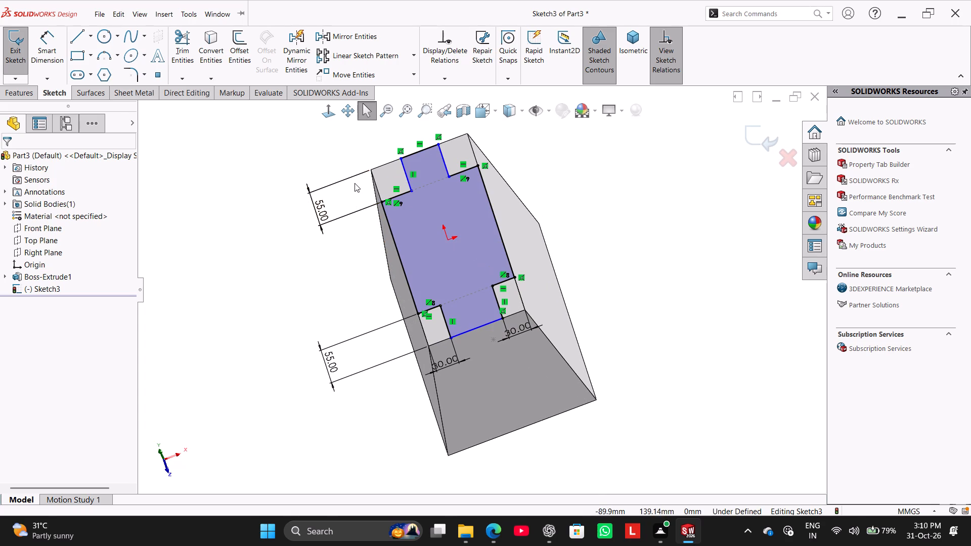
middle_click_drag(350, 289, 366, 225)
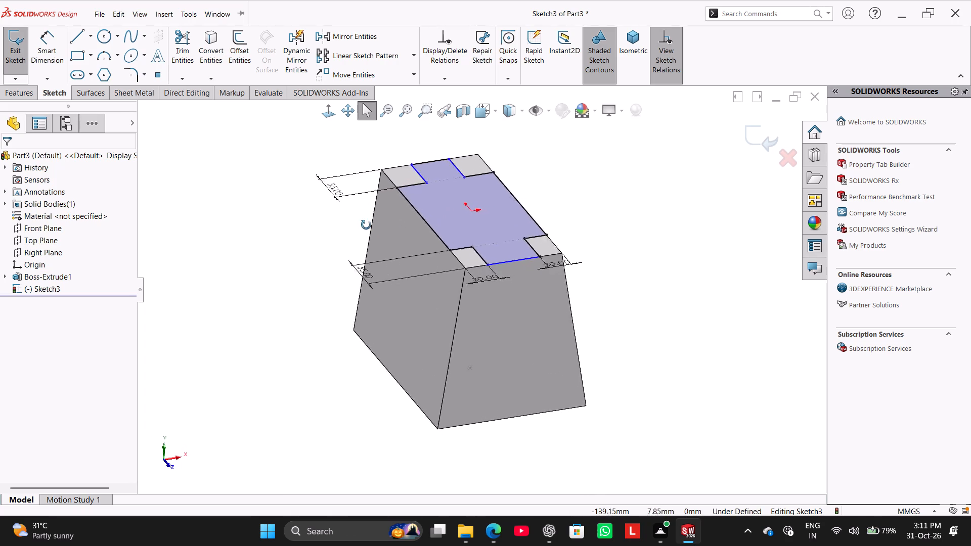
middle_click_drag(366, 225, 256, 236)
middle_click_drag(259, 247, 270, 265)
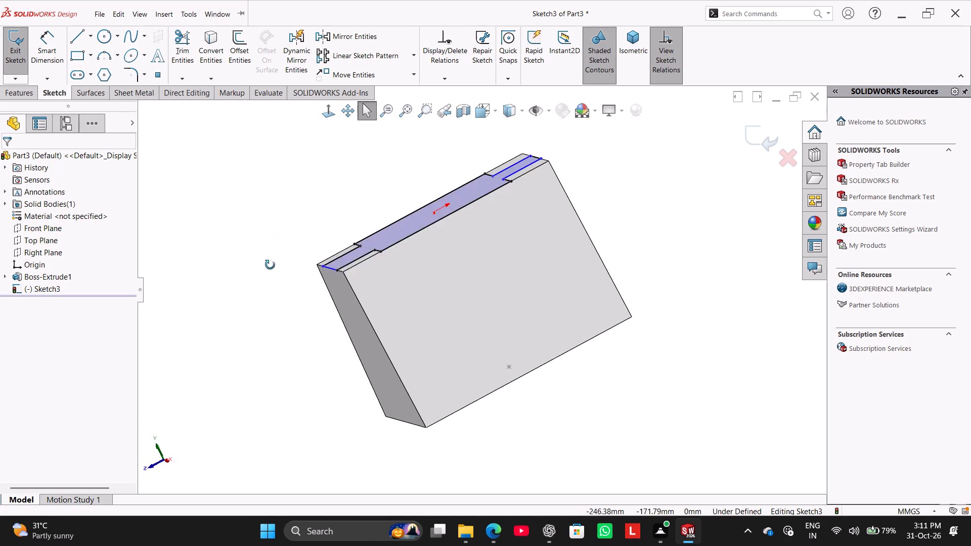
middle_click_drag(270, 265, 283, 302)
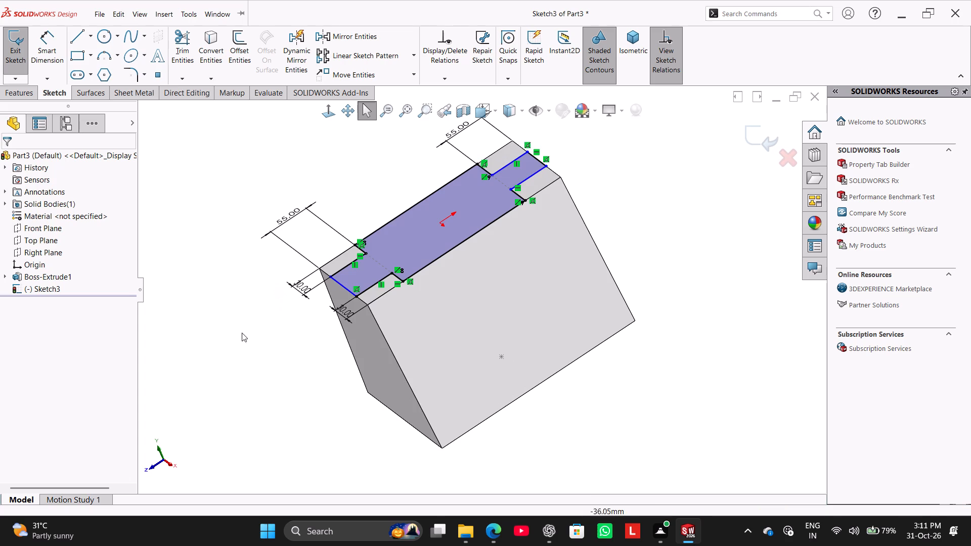
middle_click_drag(244, 332, 278, 356)
left_click(329, 116)
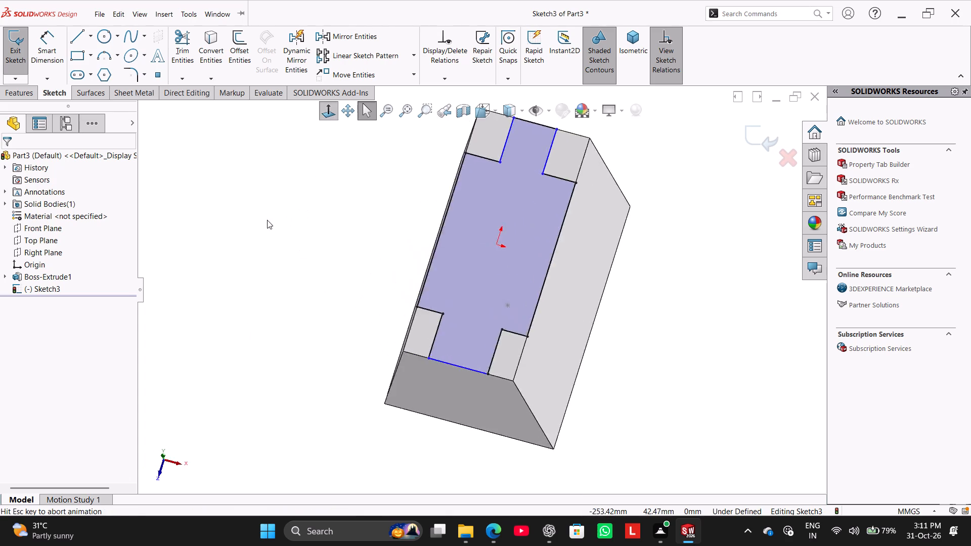
left_click(247, 250)
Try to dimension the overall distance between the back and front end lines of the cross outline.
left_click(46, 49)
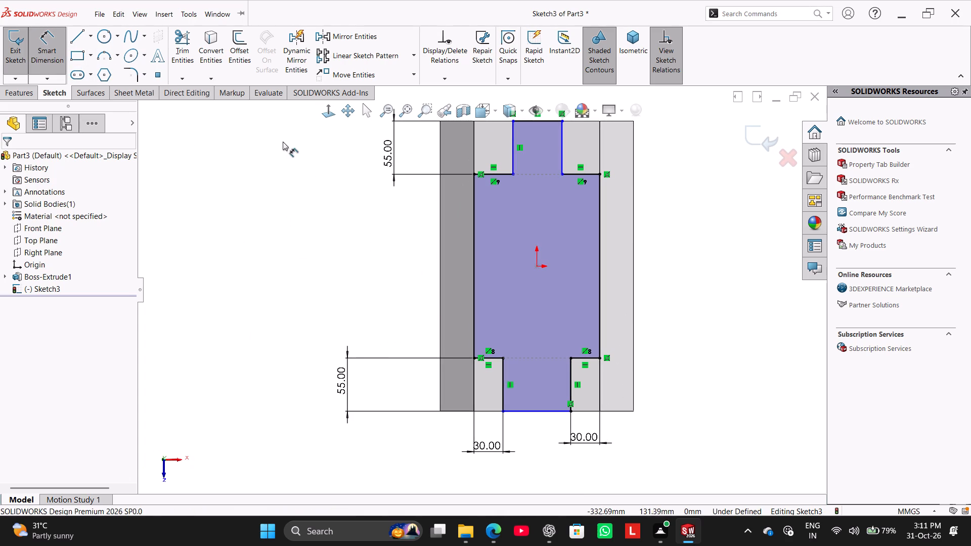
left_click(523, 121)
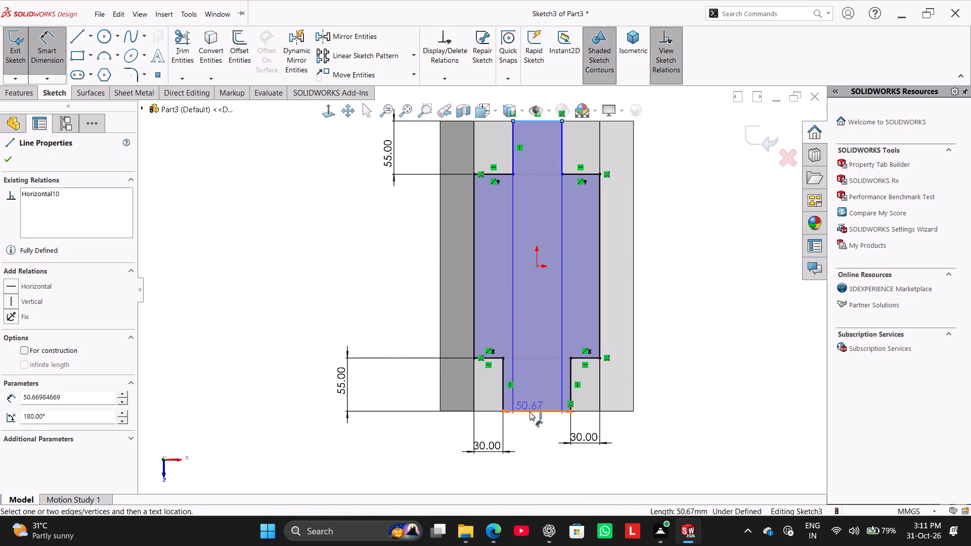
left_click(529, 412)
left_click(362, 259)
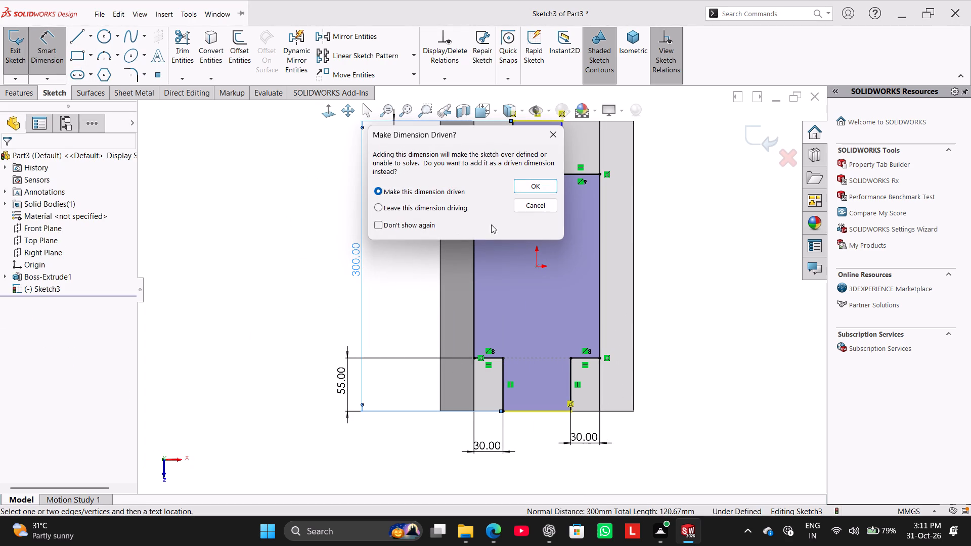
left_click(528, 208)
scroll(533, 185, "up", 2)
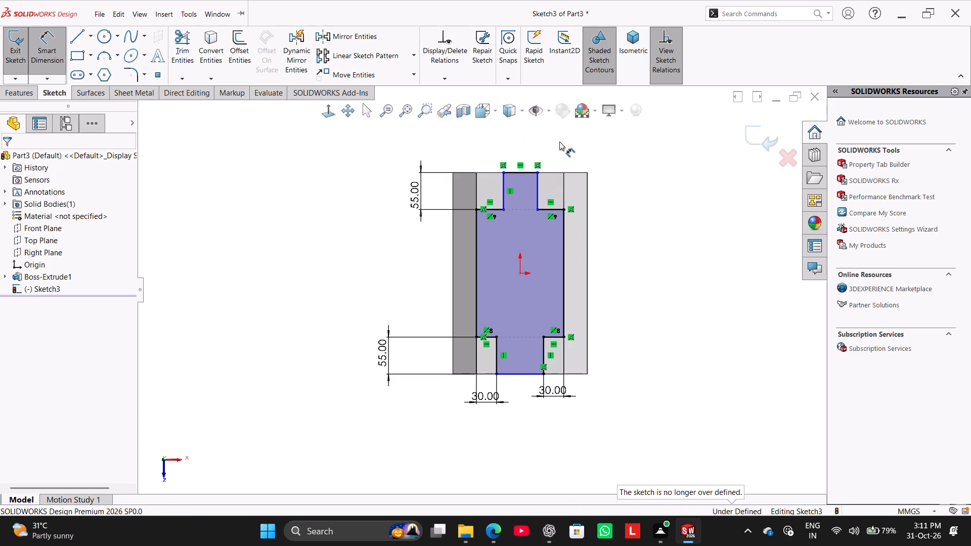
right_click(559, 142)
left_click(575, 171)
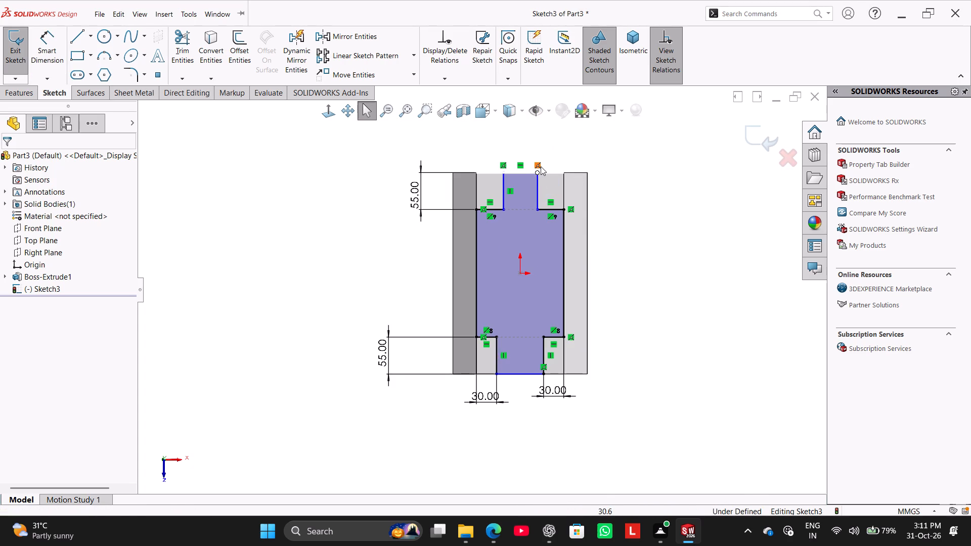
Delete the coincident relations at both endpoints of the back arm's end line.
right_click(539, 165)
left_click(571, 299)
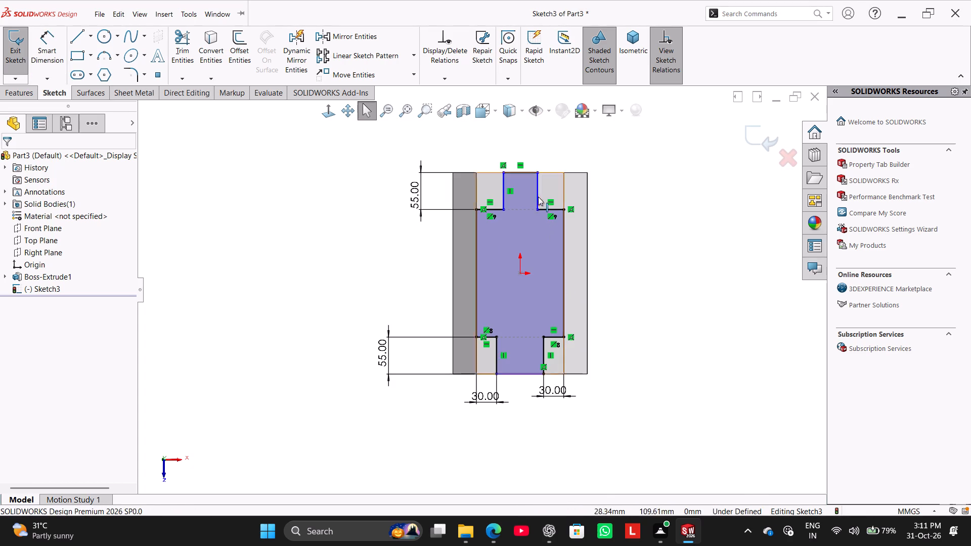
right_click(500, 165)
left_click(482, 157)
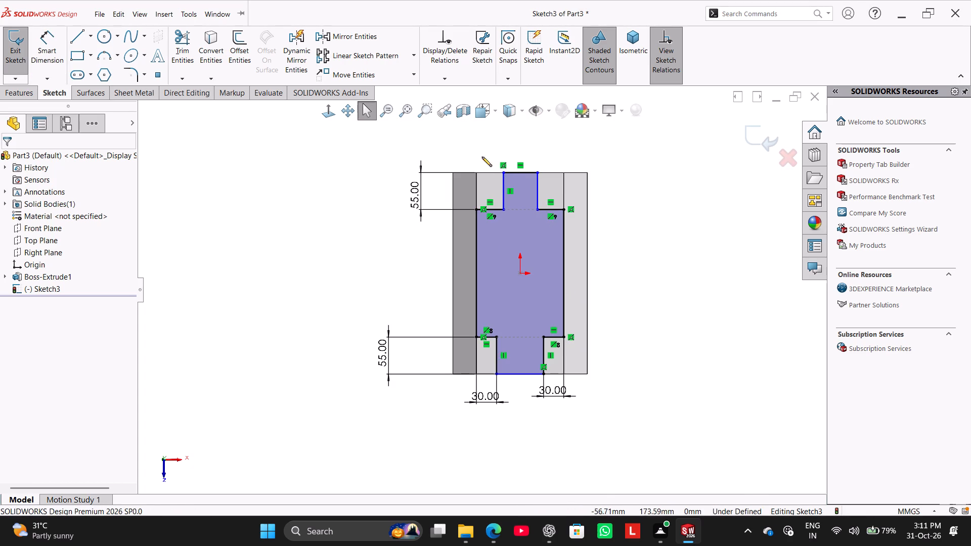
right_click(503, 164)
left_click(540, 298)
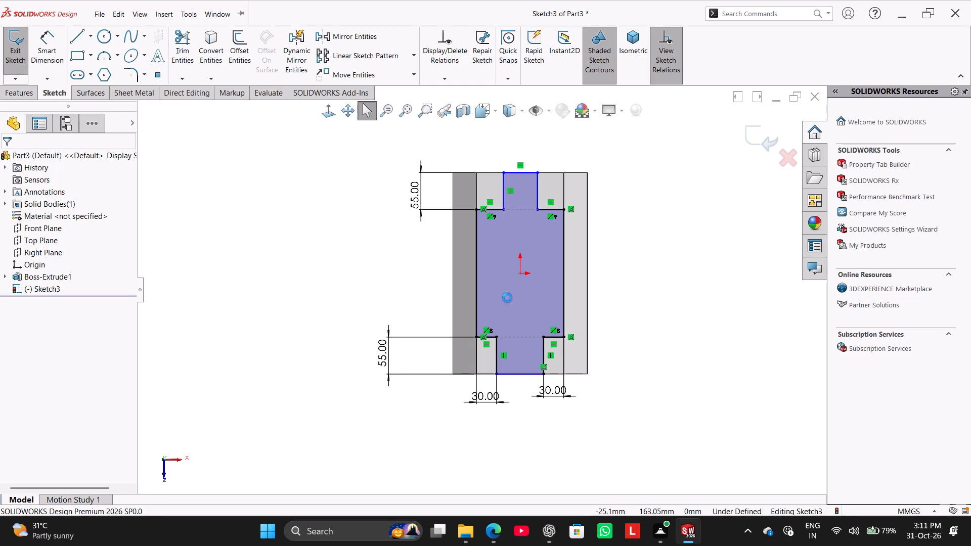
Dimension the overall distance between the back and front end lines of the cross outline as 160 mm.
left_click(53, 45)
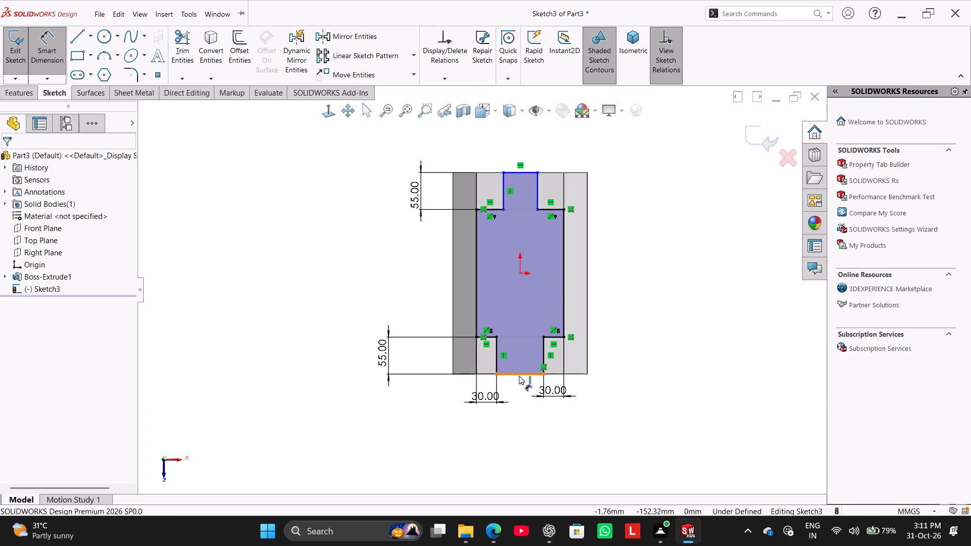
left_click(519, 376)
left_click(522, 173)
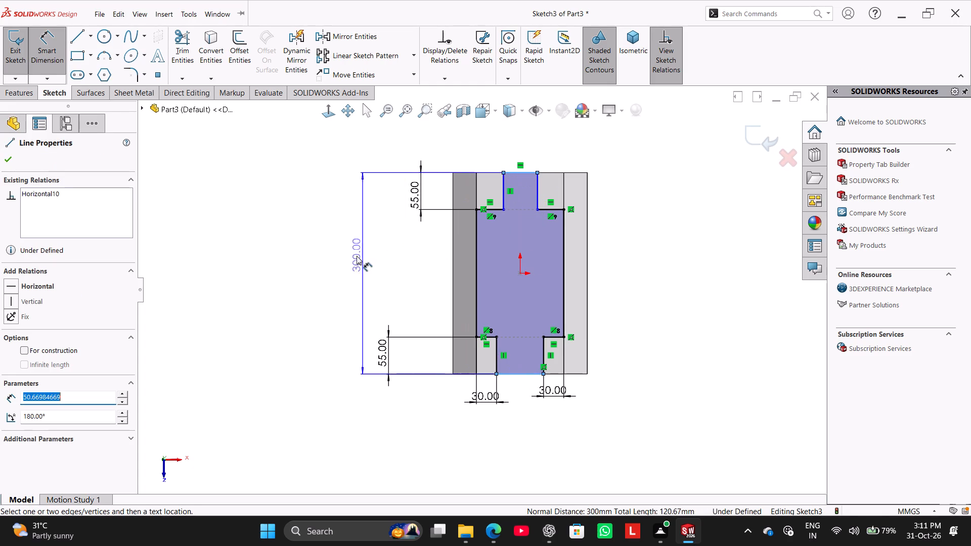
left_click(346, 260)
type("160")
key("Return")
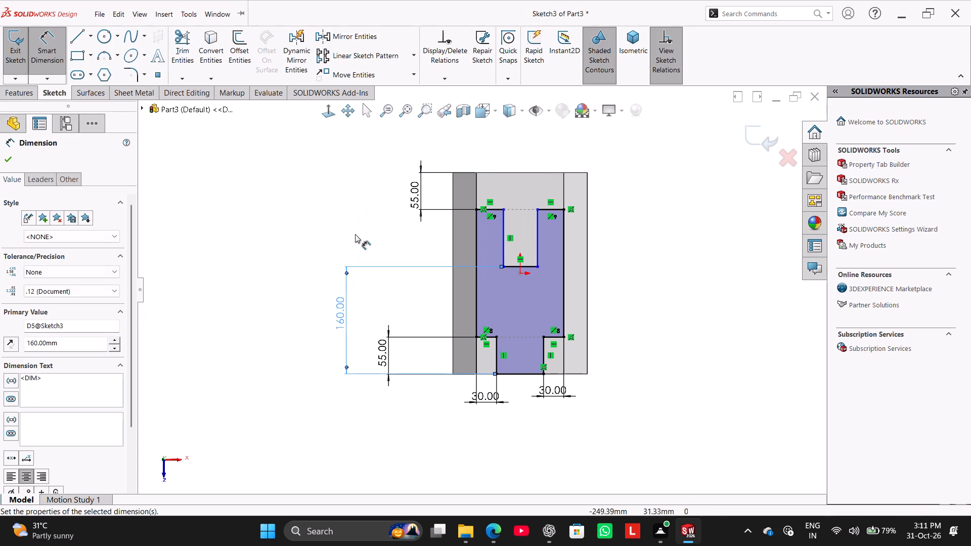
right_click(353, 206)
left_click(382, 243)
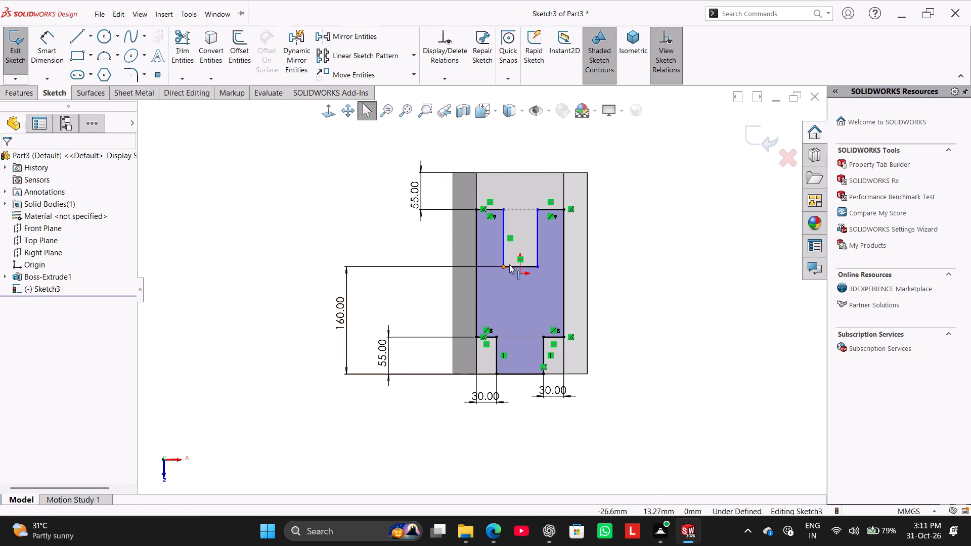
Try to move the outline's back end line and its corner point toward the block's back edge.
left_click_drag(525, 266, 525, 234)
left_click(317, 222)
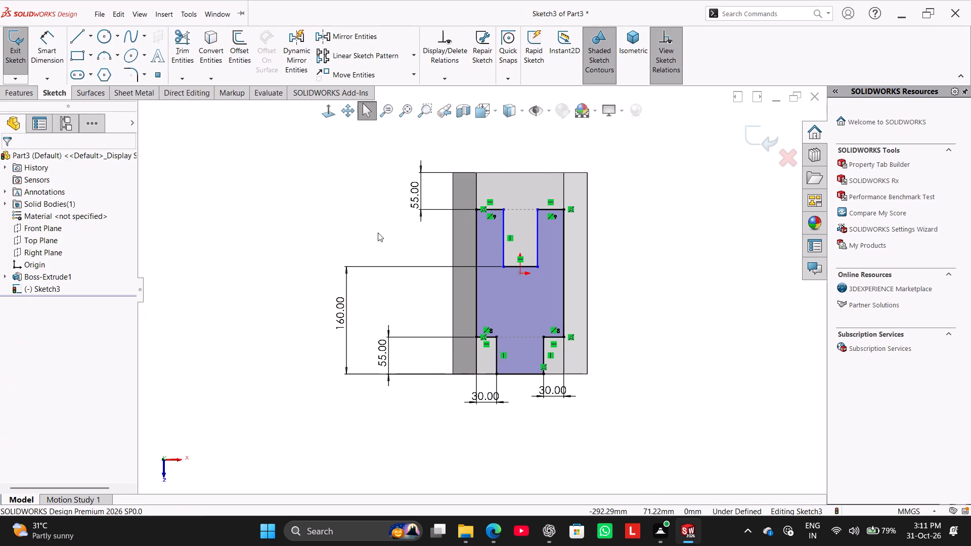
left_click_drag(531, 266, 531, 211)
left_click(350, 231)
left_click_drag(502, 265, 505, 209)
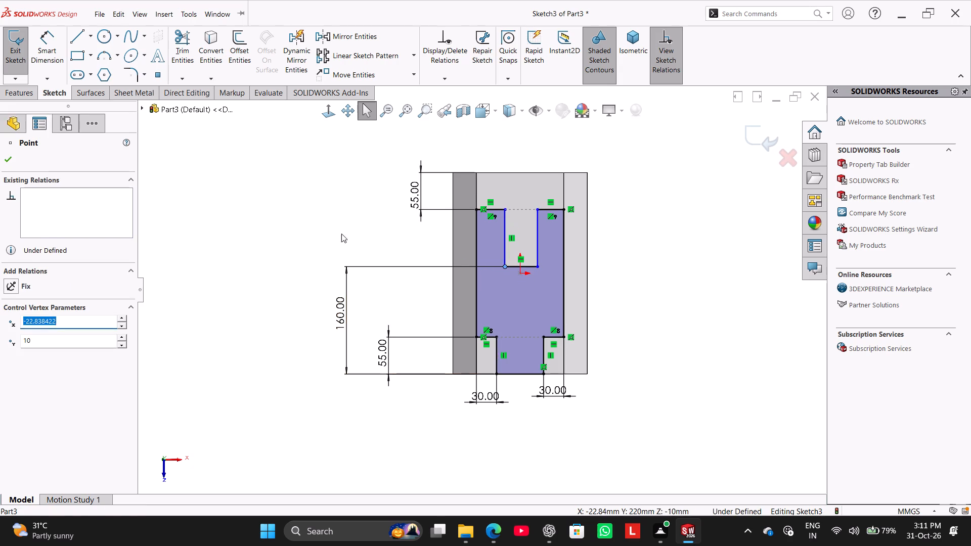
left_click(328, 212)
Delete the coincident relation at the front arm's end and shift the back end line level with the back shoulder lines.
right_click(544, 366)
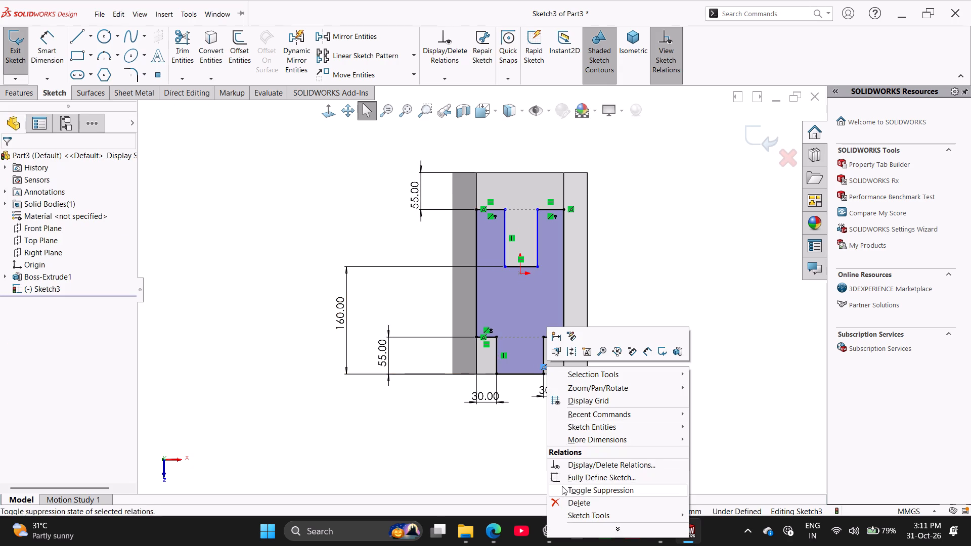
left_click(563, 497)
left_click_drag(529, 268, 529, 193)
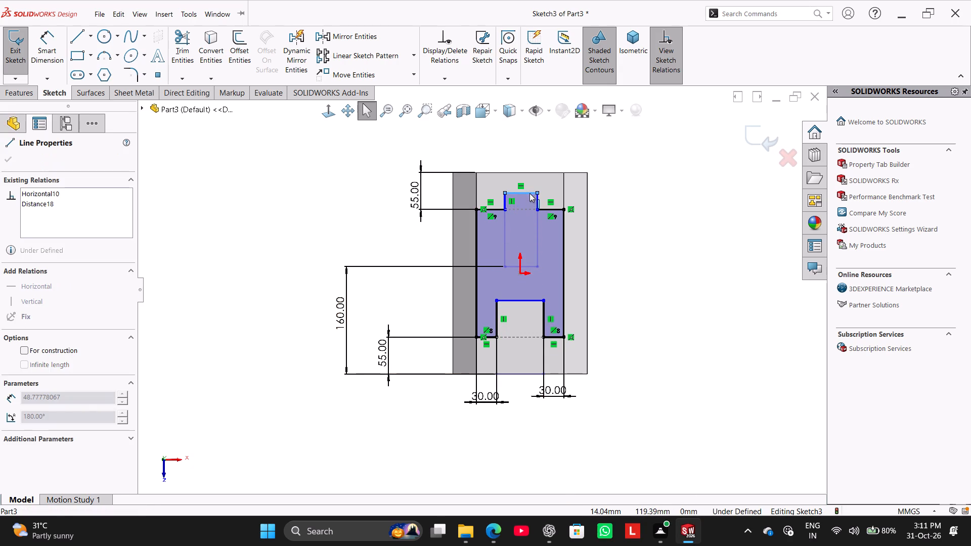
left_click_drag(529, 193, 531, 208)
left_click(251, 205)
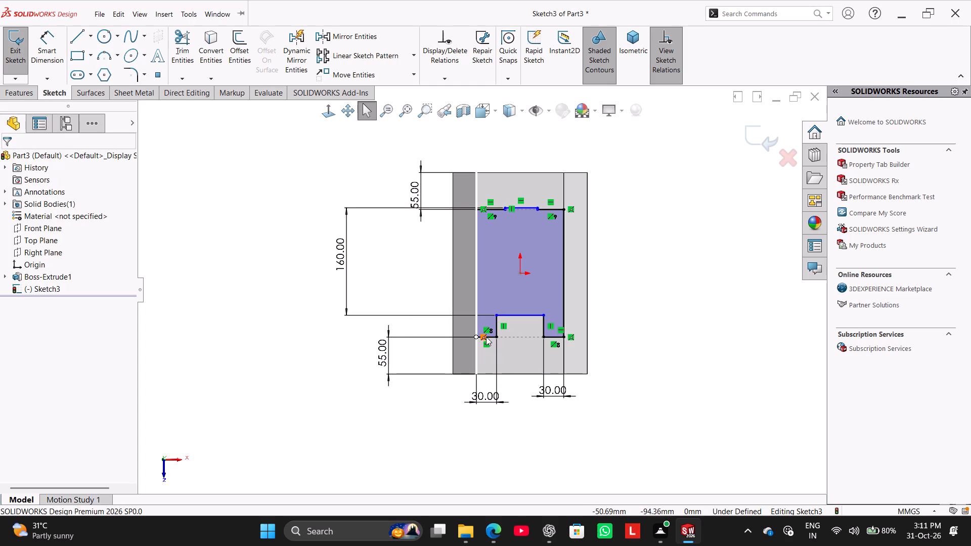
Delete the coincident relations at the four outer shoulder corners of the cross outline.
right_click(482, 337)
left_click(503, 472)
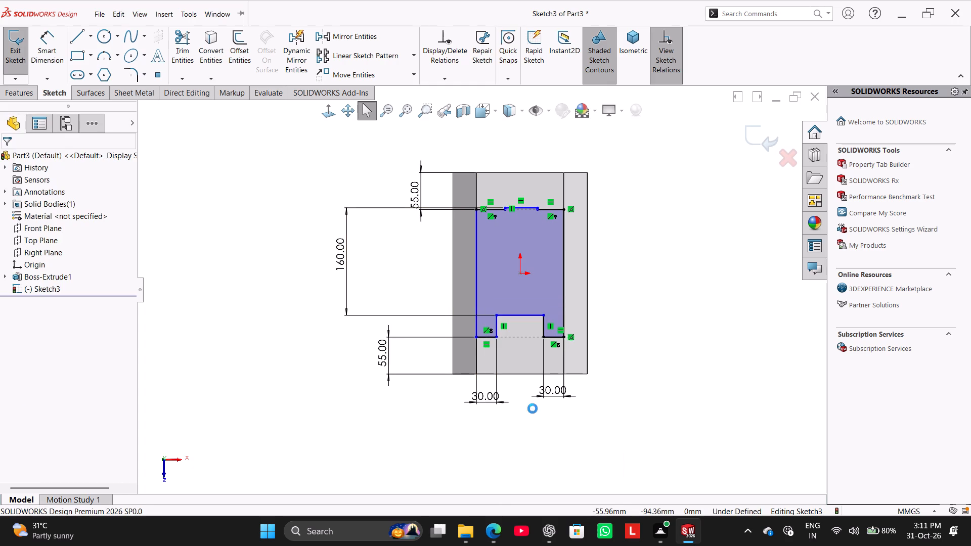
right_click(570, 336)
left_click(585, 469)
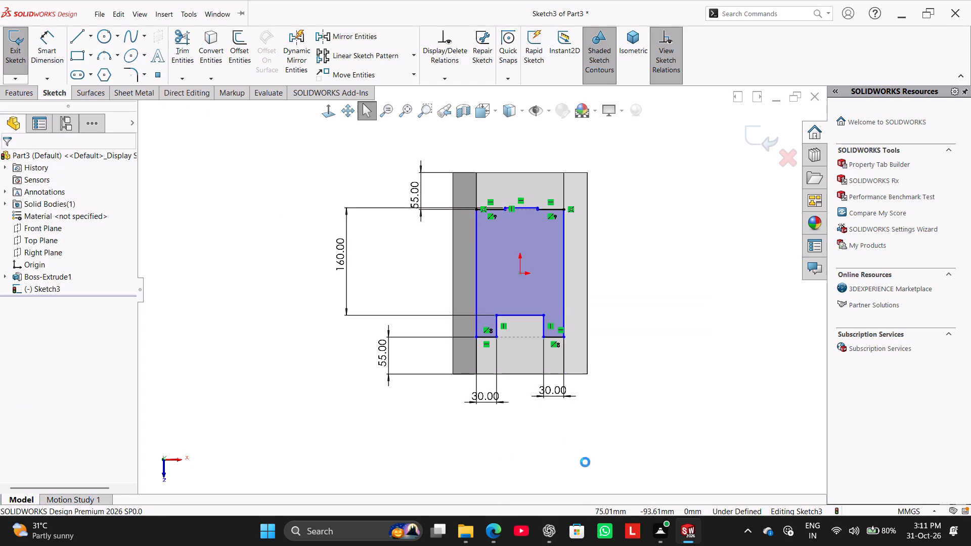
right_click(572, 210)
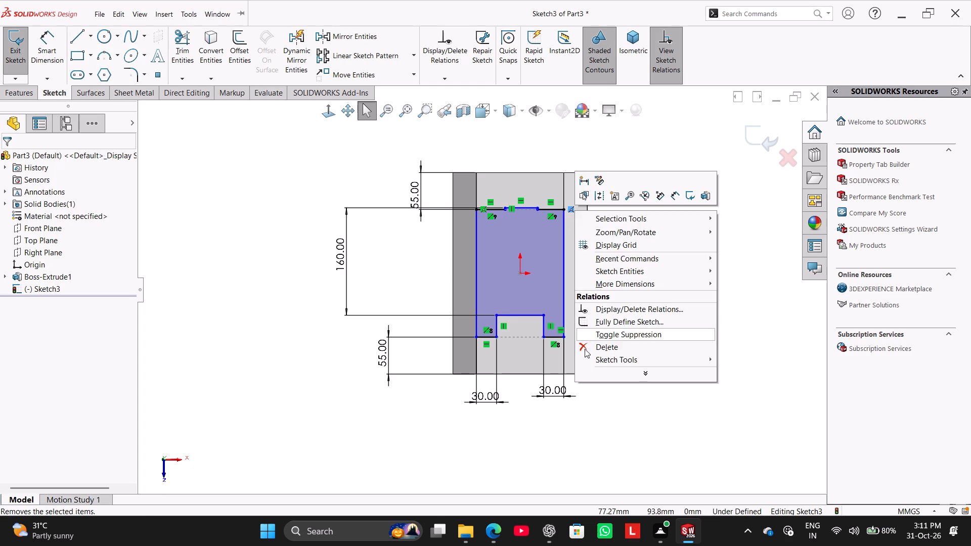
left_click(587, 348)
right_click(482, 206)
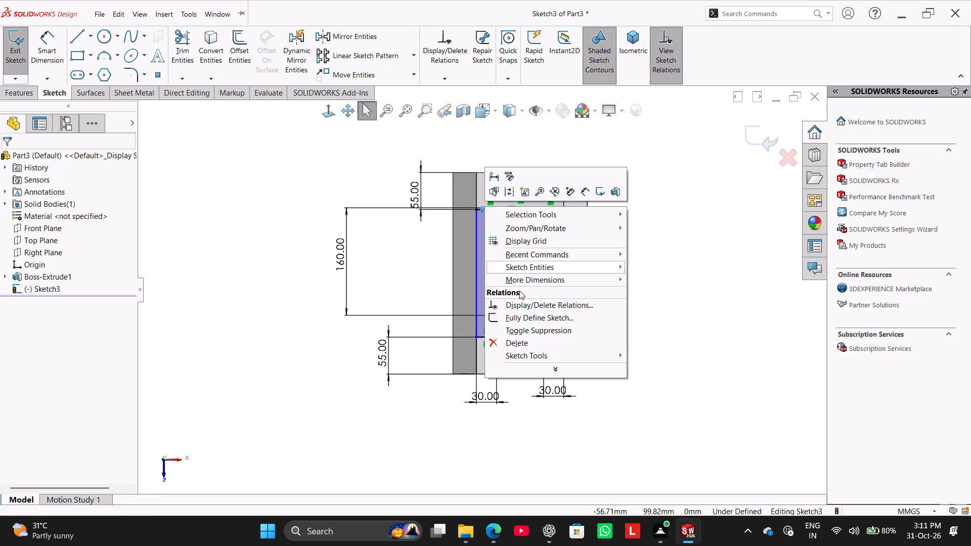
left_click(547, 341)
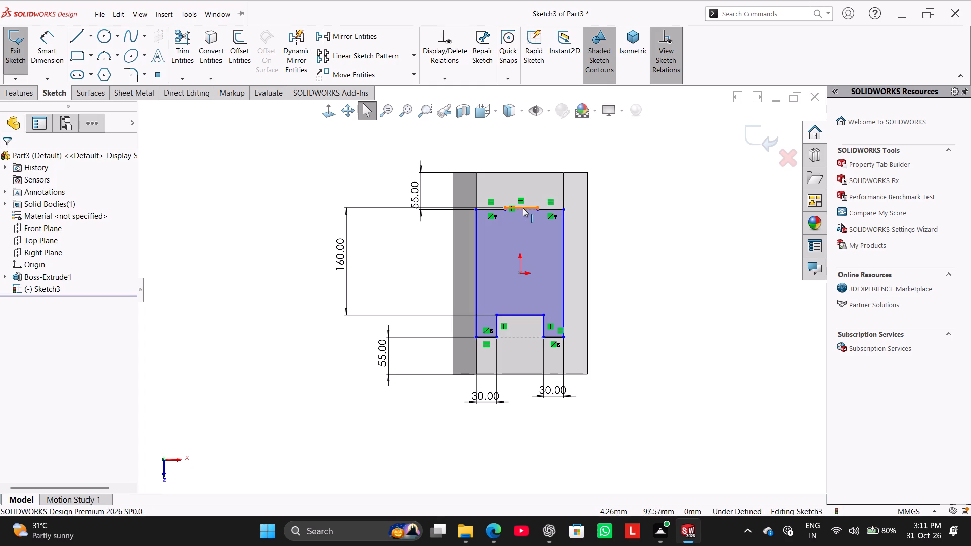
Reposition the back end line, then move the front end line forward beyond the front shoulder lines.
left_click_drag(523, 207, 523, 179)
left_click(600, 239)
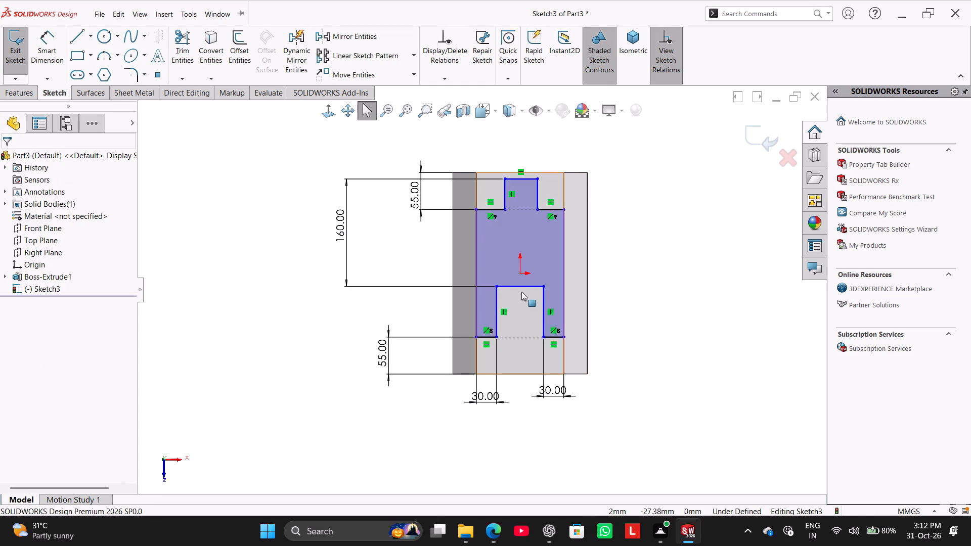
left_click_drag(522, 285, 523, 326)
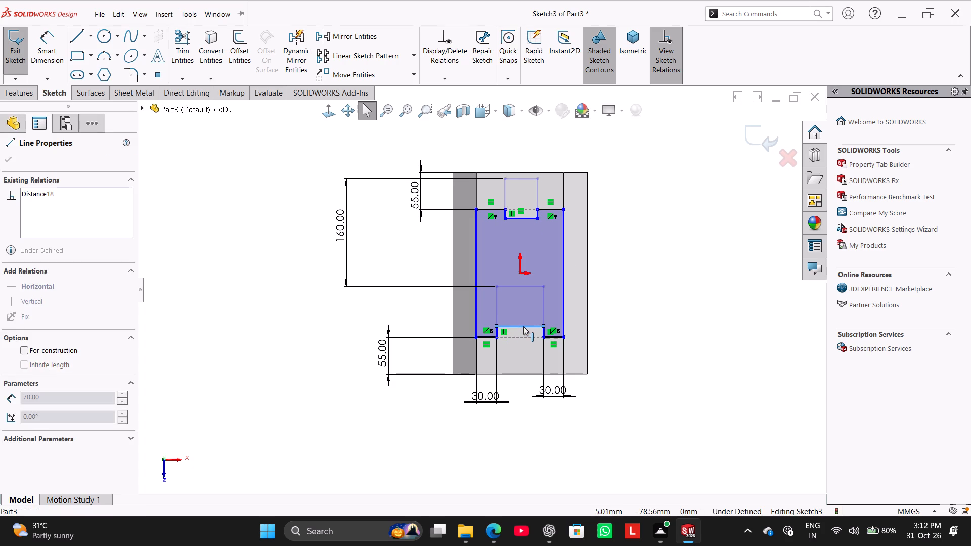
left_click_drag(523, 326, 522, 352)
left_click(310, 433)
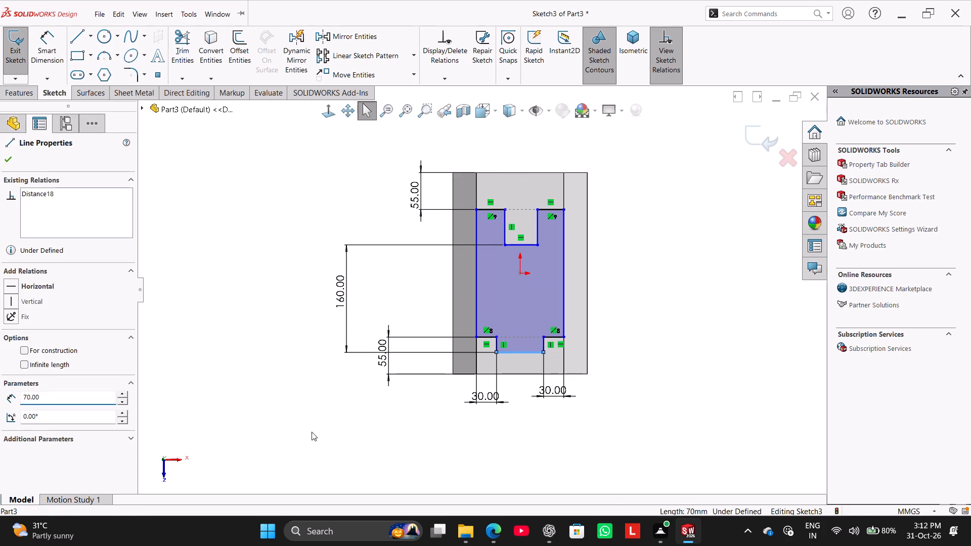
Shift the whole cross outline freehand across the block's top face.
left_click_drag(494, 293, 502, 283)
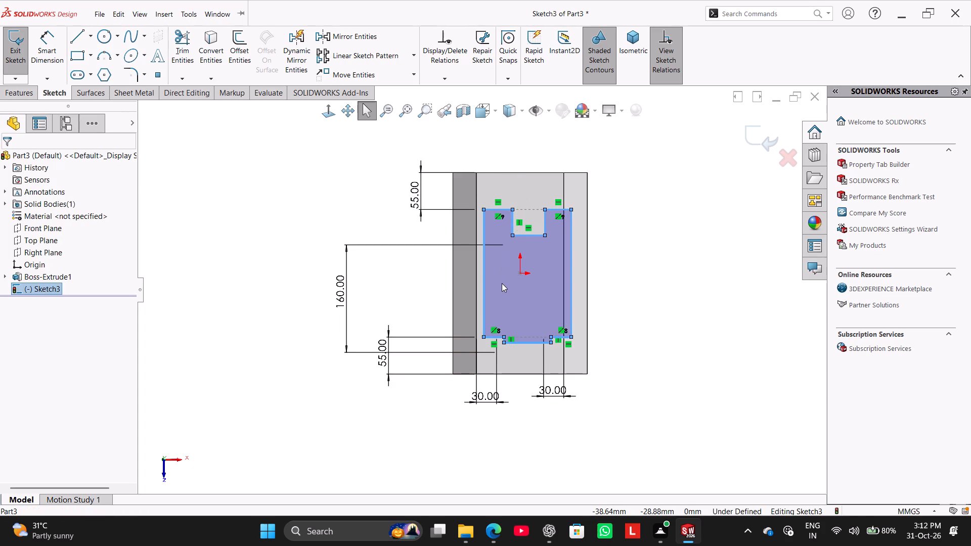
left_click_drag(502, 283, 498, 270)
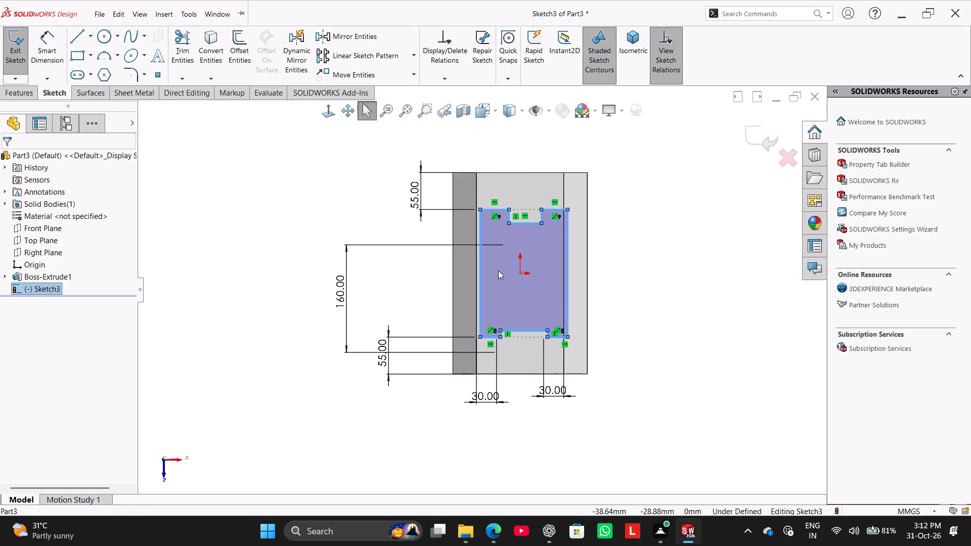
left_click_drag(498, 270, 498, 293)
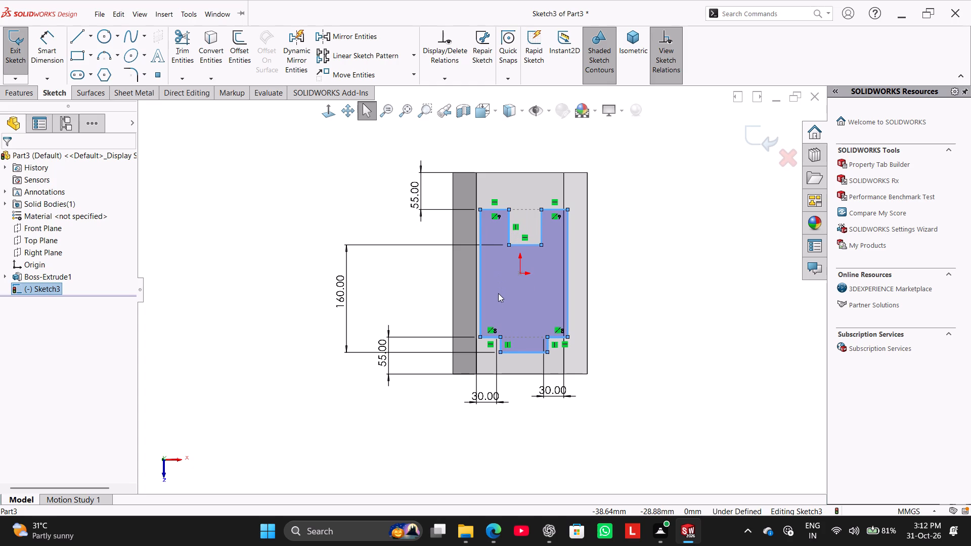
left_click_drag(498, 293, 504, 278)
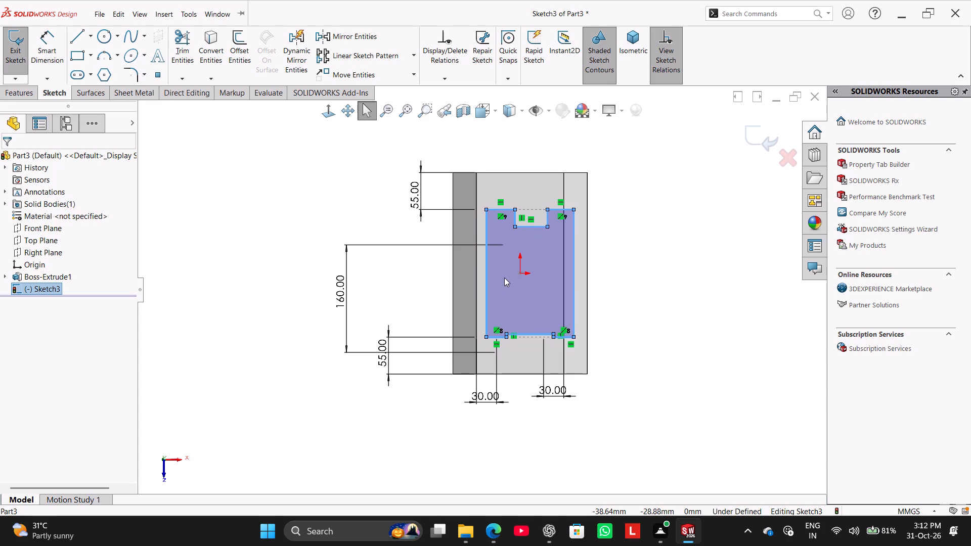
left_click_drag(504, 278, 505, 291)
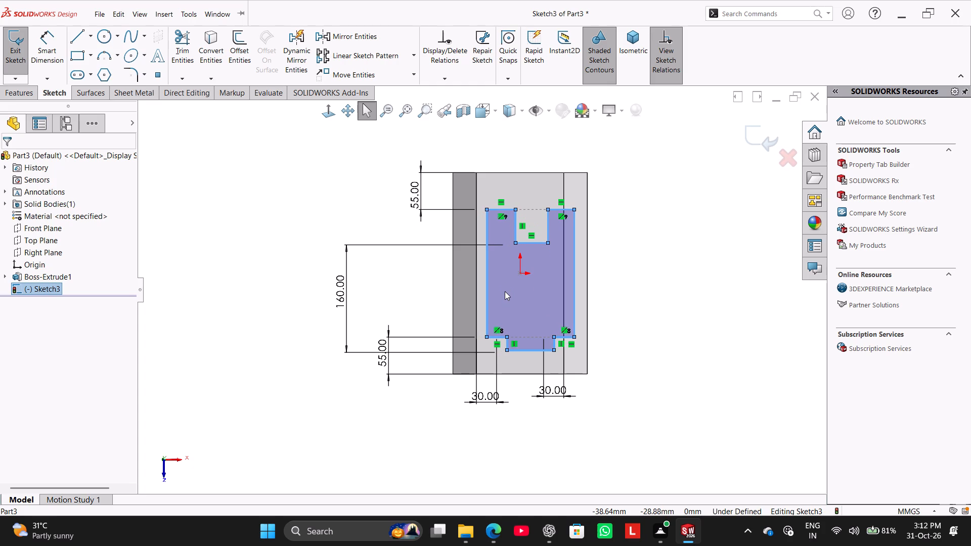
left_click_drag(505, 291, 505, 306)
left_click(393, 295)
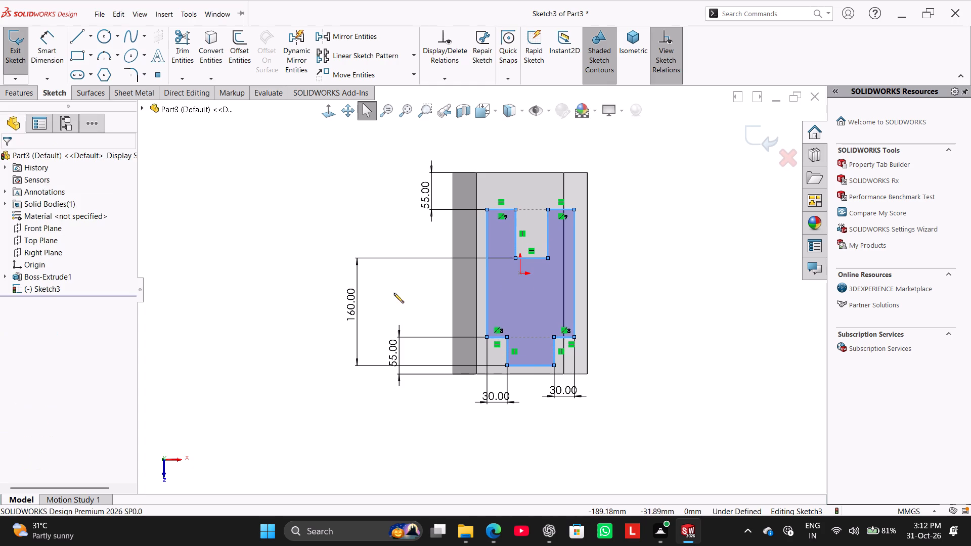
Delete all dimensions and lines of the cross-shaped sketch on the top face and exit the emptied sketch.
left_click_drag(602, 412, 516, 146)
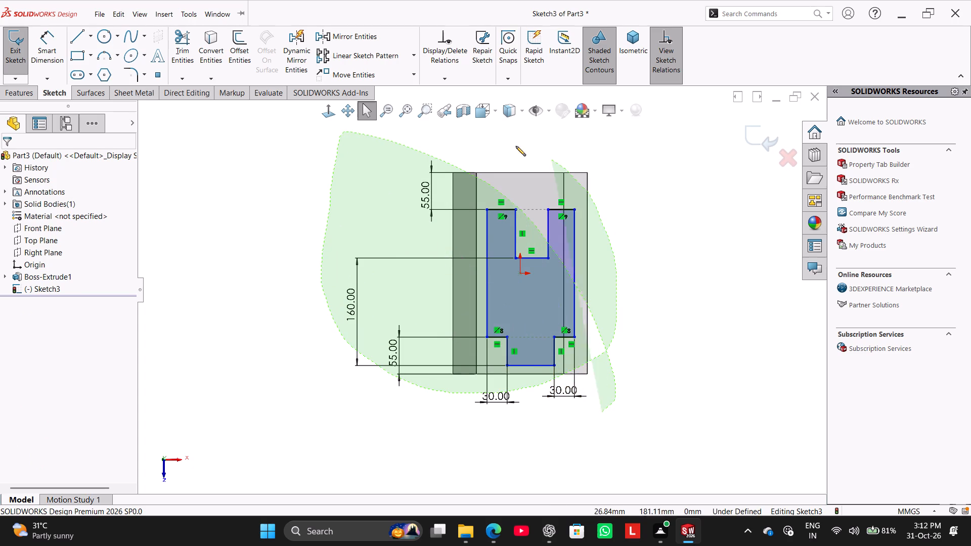
left_click_drag(516, 146, 388, 354)
right_click(627, 224)
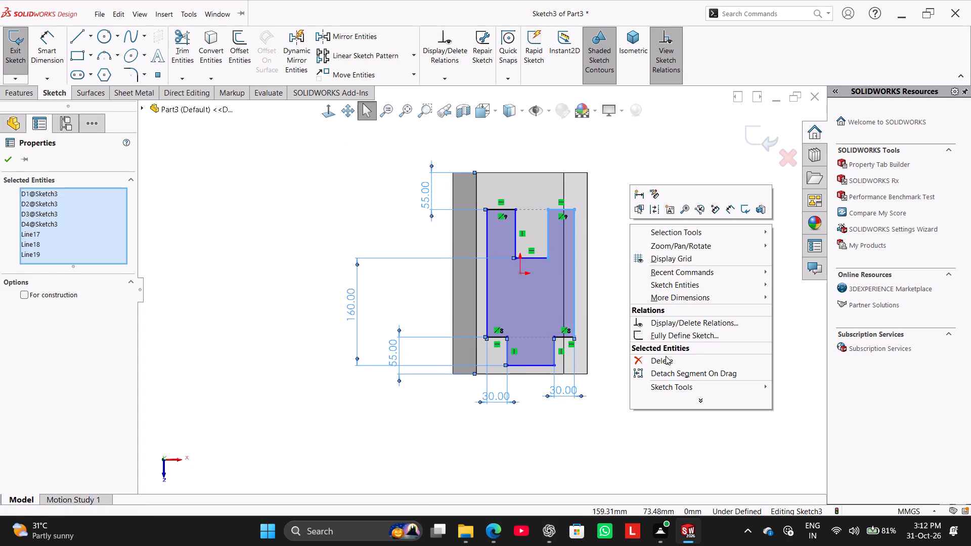
left_click(666, 358)
left_click_drag(644, 427, 426, 447)
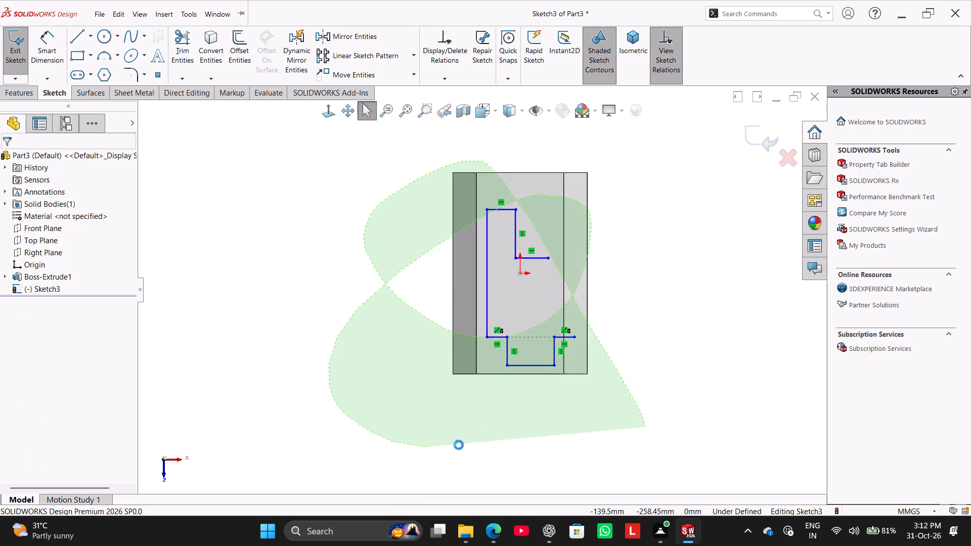
right_click(647, 287)
left_click(677, 422)
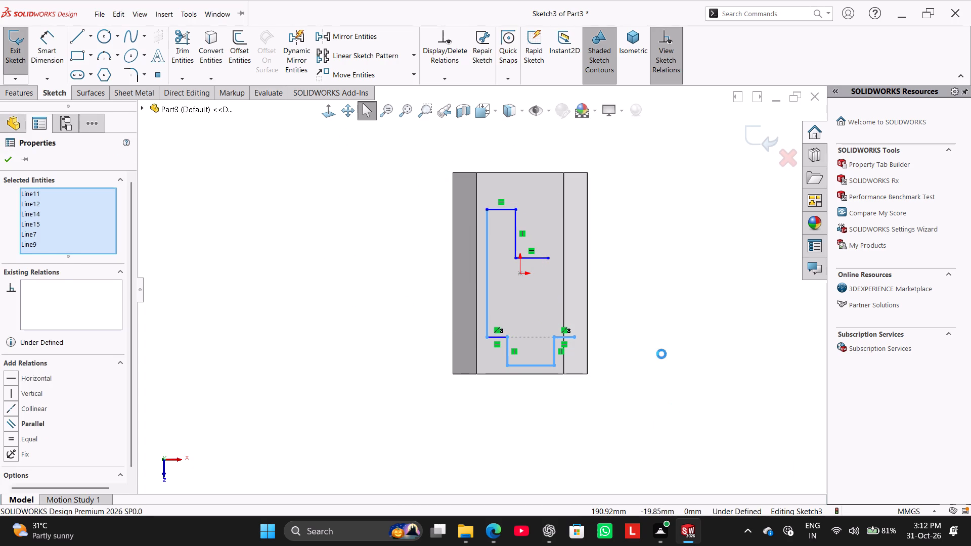
right_click(666, 322)
left_click(692, 329)
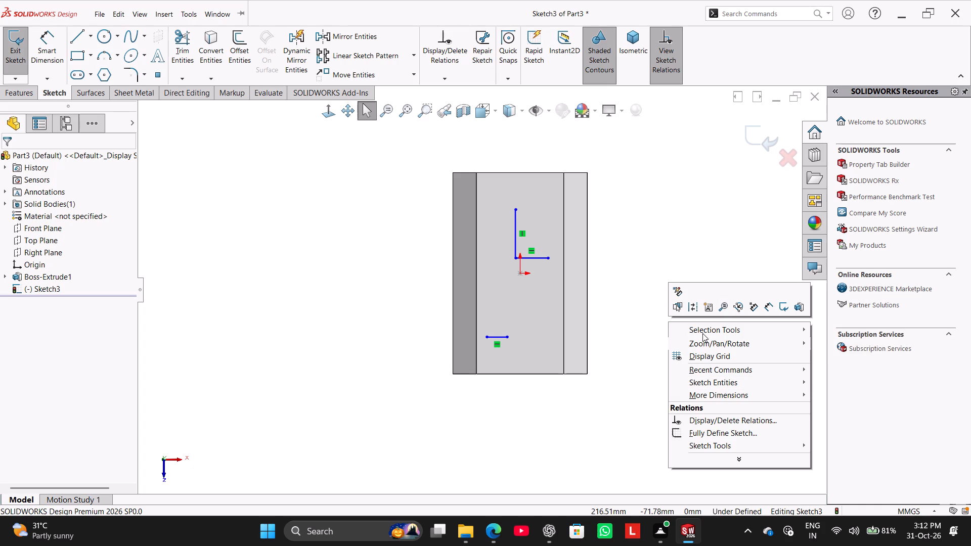
left_click(814, 329)
left_click_drag(765, 401, 429, 162)
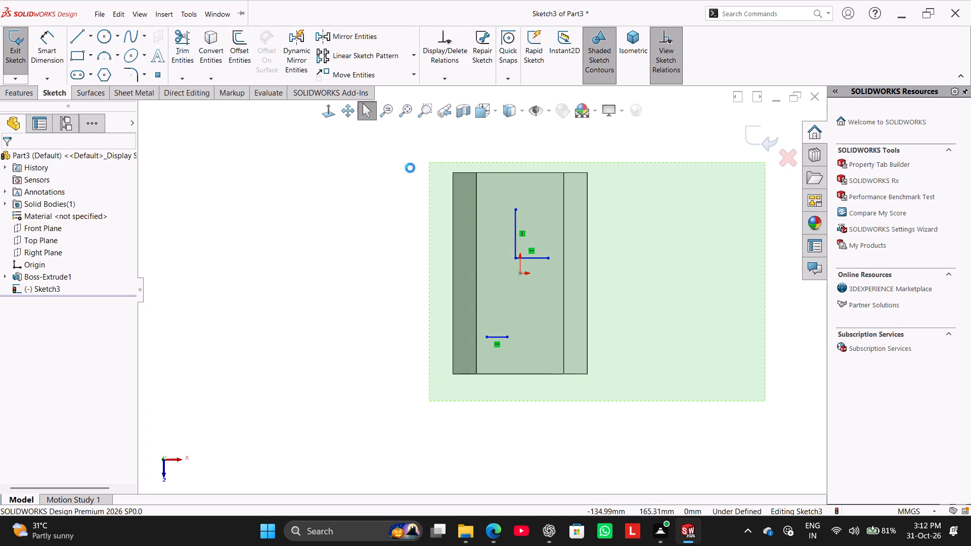
right_click(295, 233)
left_click(335, 372)
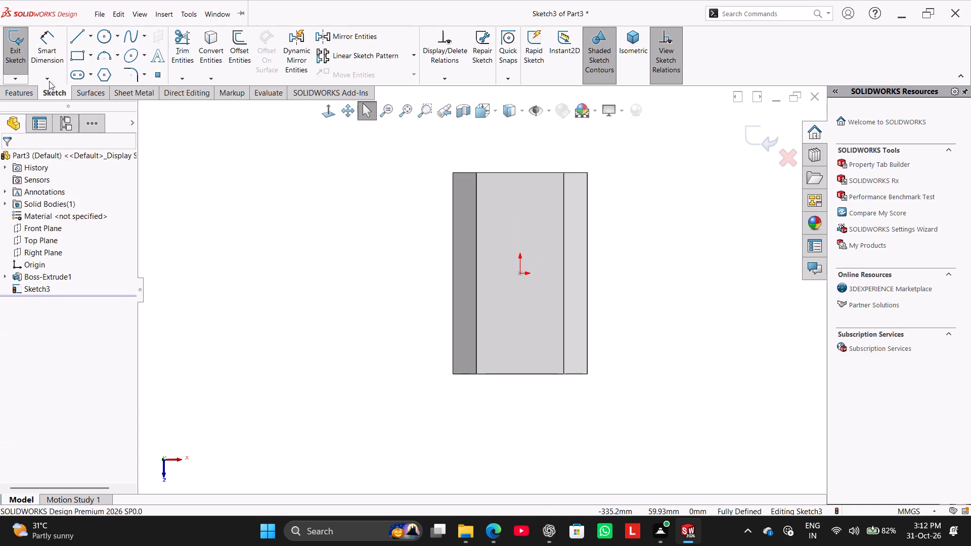
left_click(9, 40)
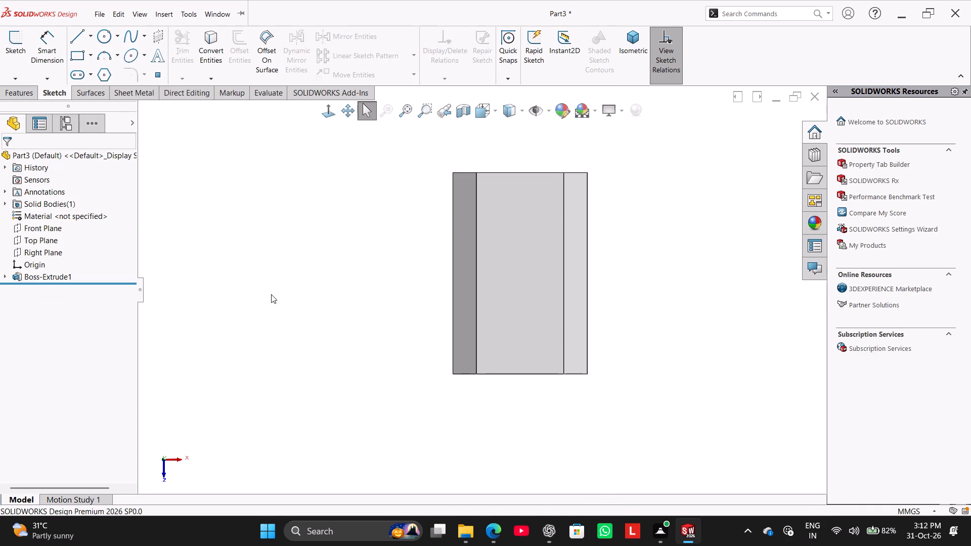
Start a new sketch on the block's long sloped side face.
middle_click_drag(275, 289, 269, 199)
right_click_drag(241, 307, 340, 186)
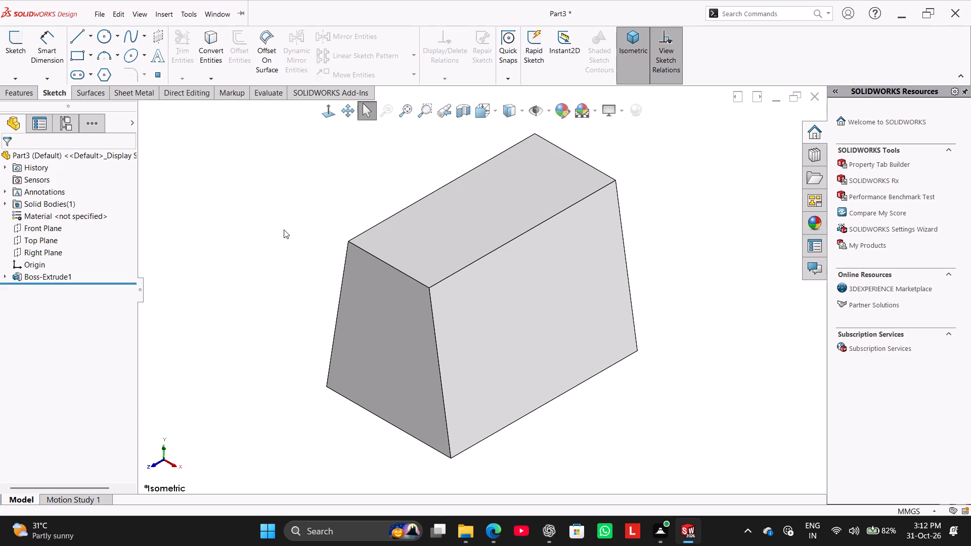
right_click(528, 276)
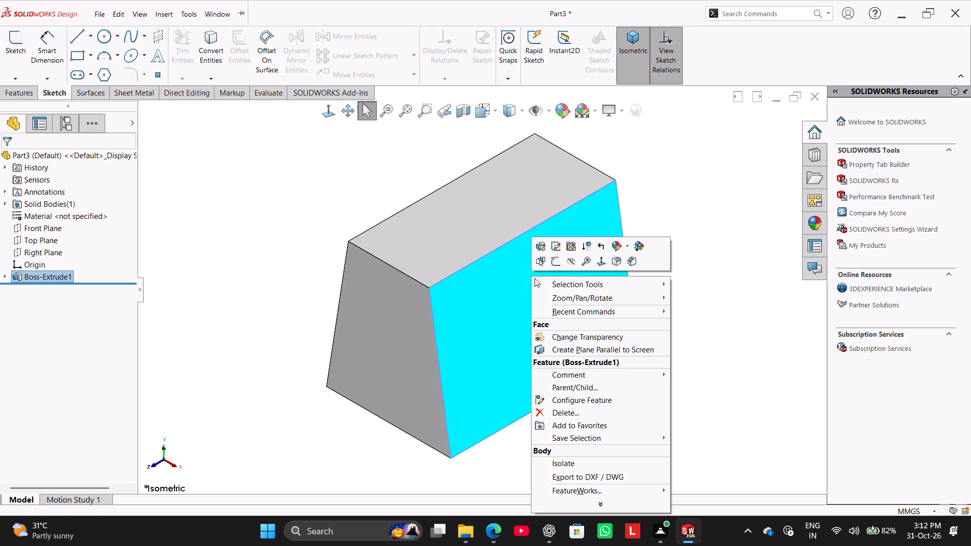
left_click(558, 262)
left_click(214, 185)
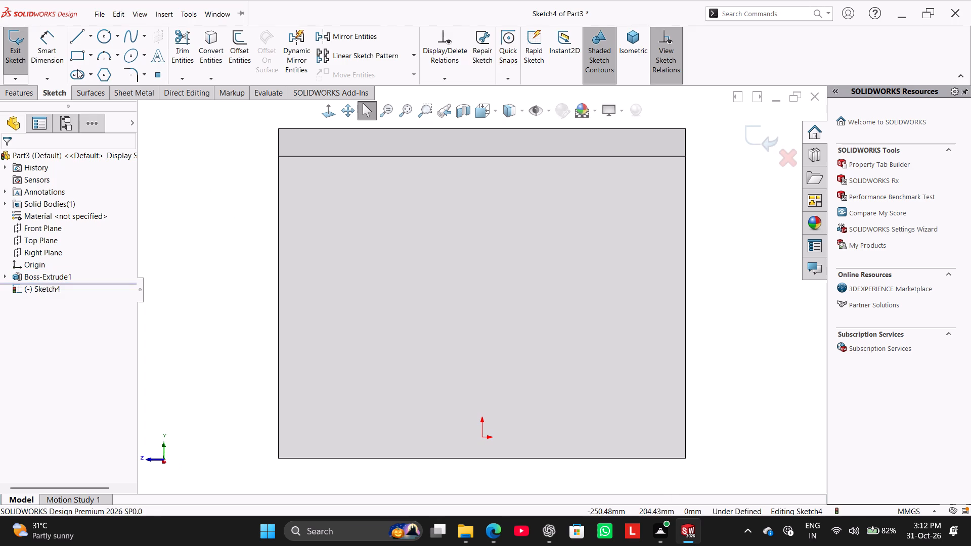
Sketch three connected lines from the face's lower corner up to its top edge, about 196 mm along it, and down to the opposite lower corner.
left_click(80, 40)
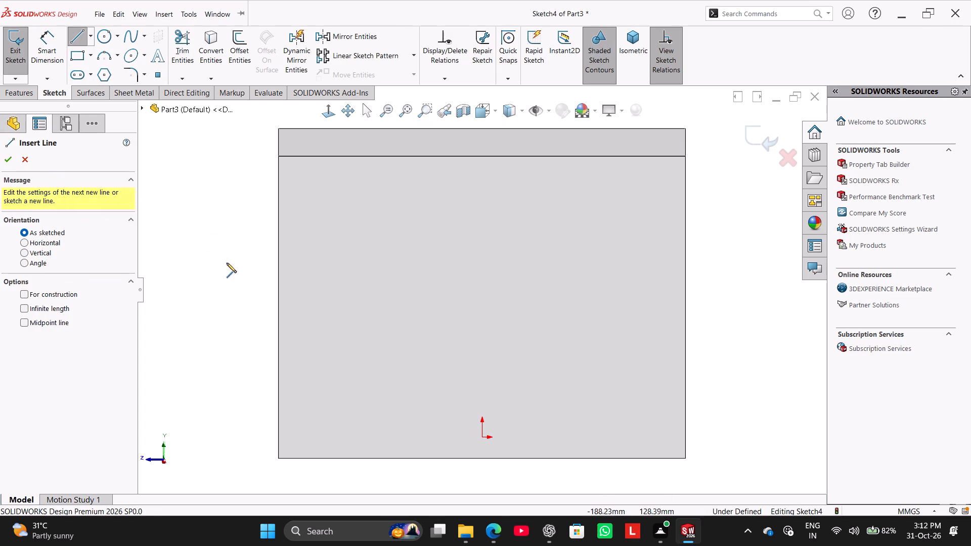
middle_click_drag(229, 268, 244, 273)
left_click(323, 118)
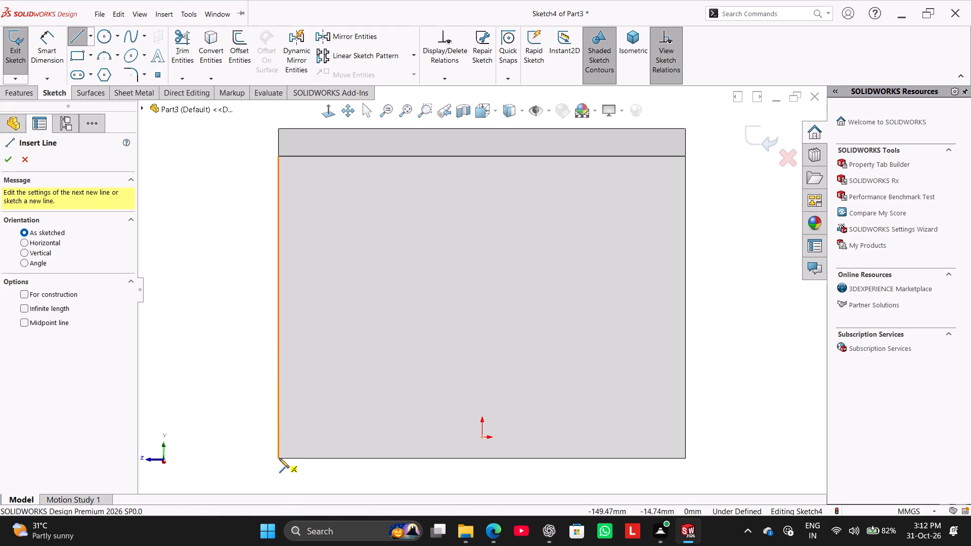
left_click_drag(279, 459, 283, 444)
left_click(341, 158)
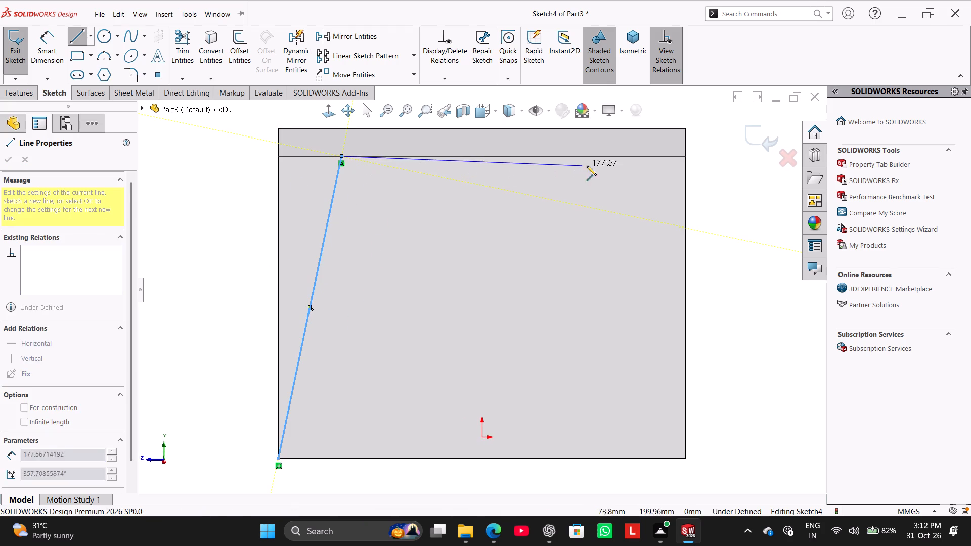
left_click(607, 156)
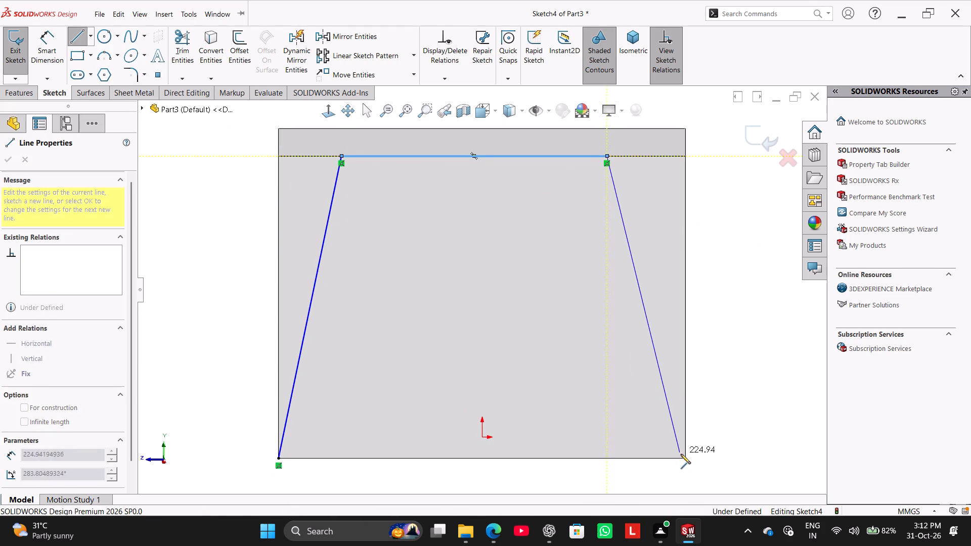
left_click(685, 457)
right_click(776, 322)
left_click(787, 329)
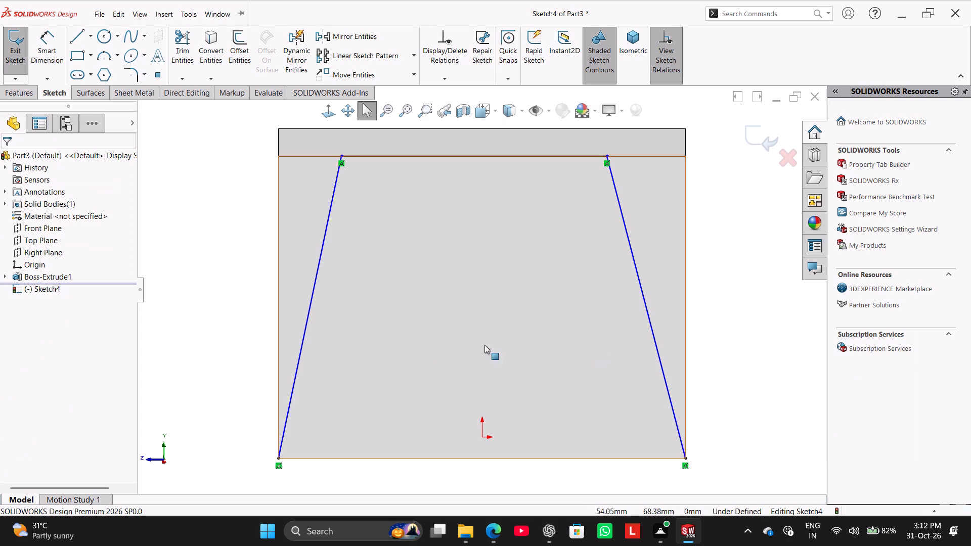
Dimension the sketch line along the face's top edge and set its length to 160 mm.
middle_click_drag(209, 308, 250, 337)
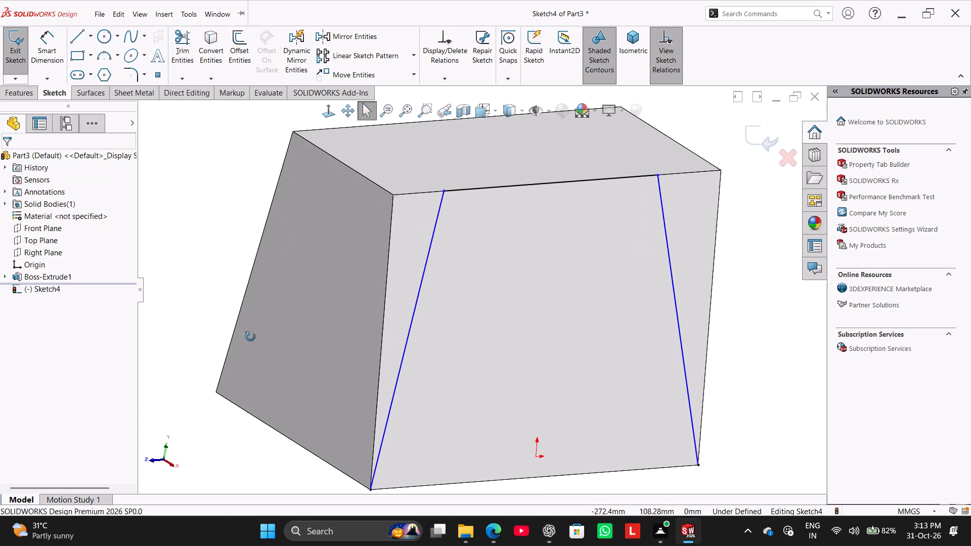
middle_click_drag(250, 337, 264, 354)
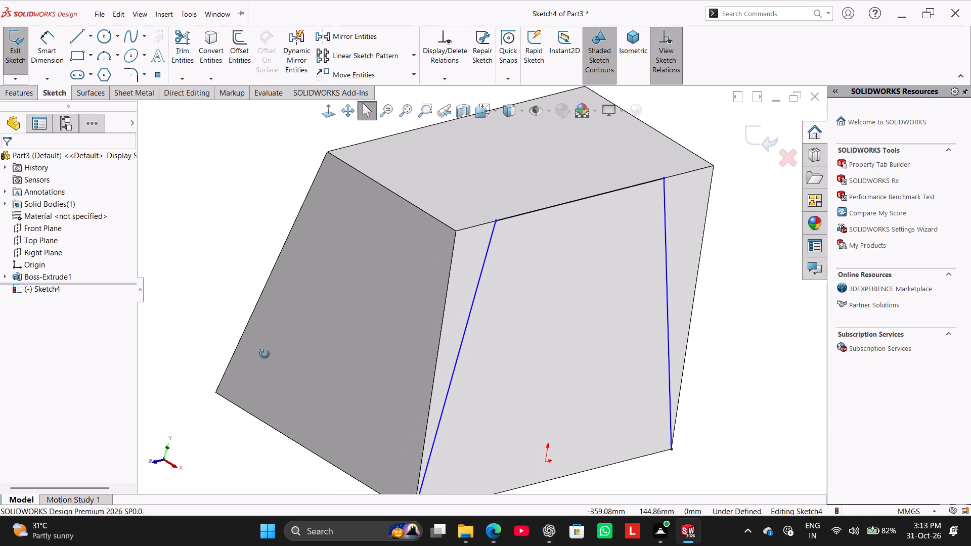
middle_click_drag(264, 354, 254, 355)
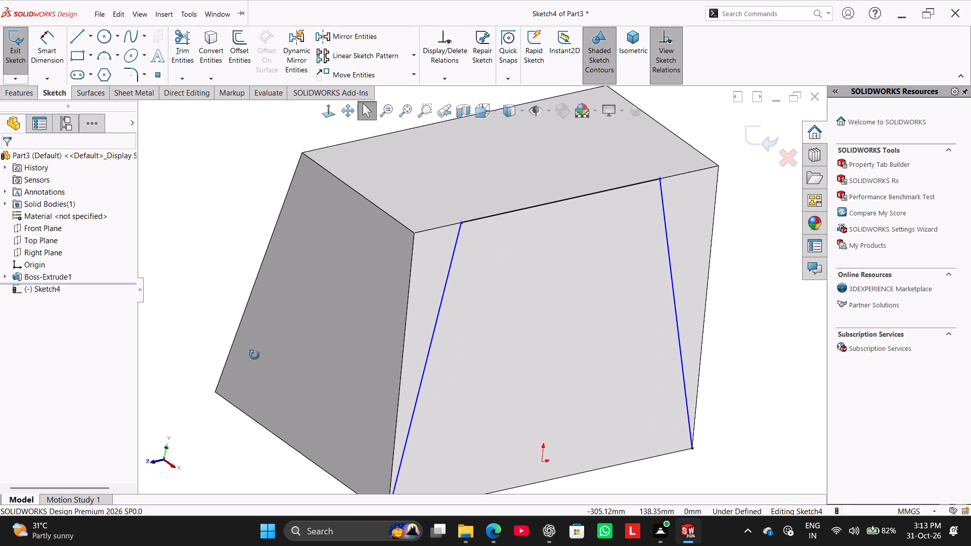
middle_click_drag(254, 355, 211, 285)
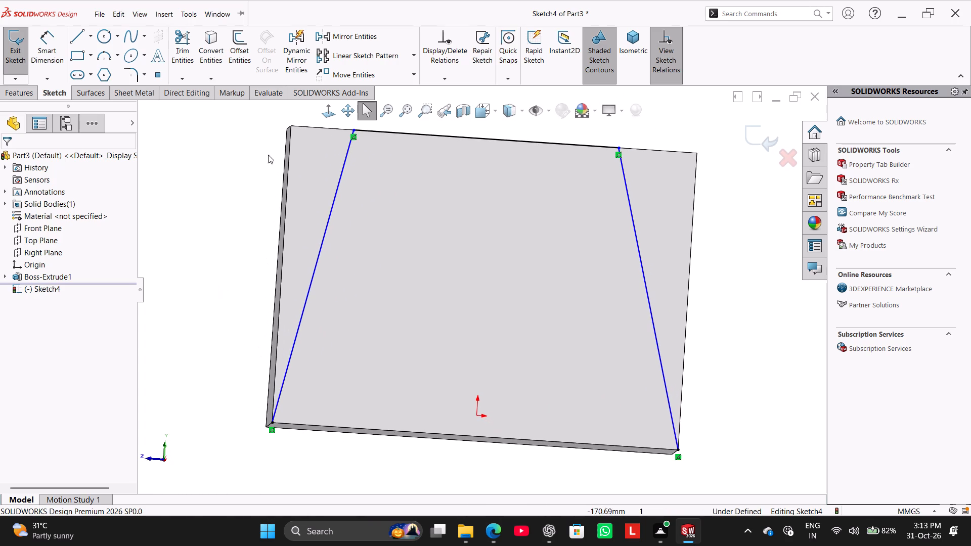
left_click(328, 110)
left_click(213, 191)
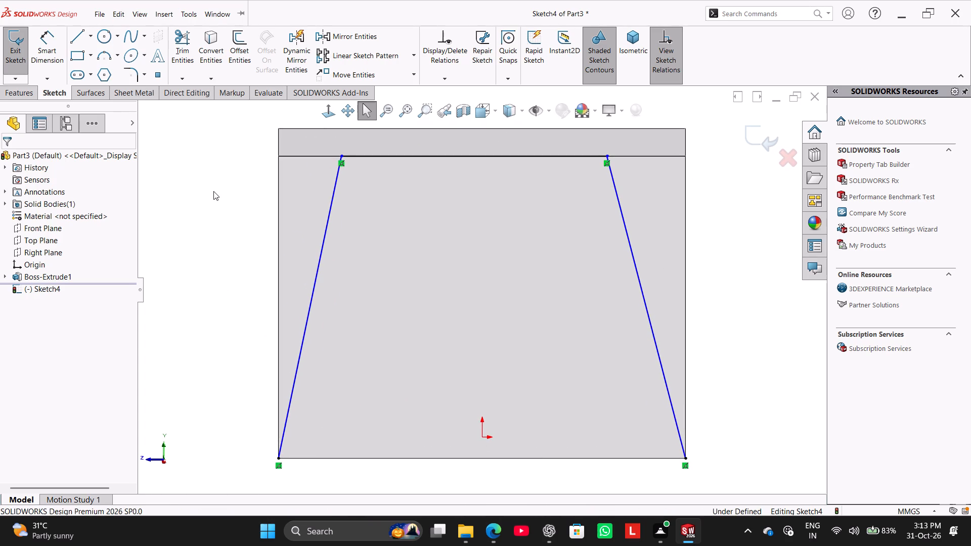
left_click(36, 37)
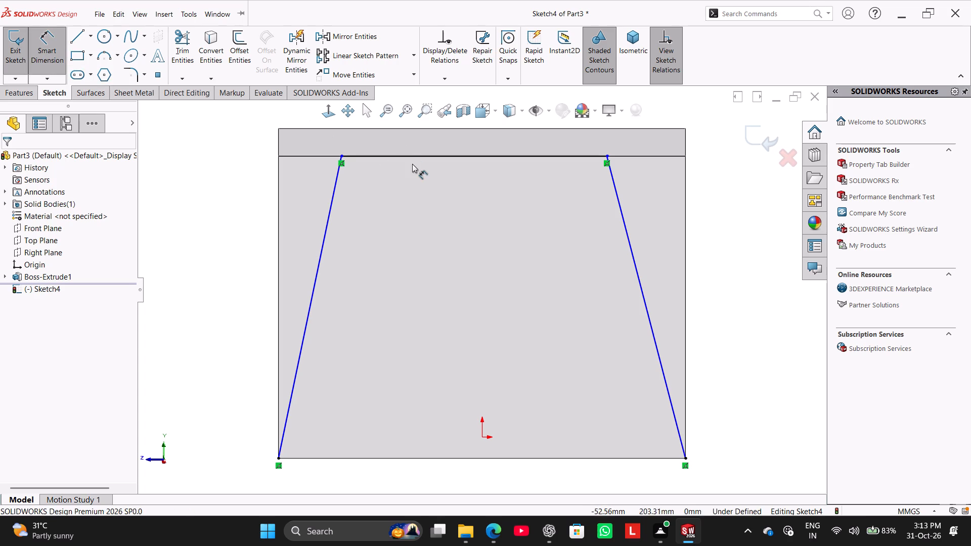
left_click(413, 158)
scroll(428, 143, "up", 2)
left_click(459, 146)
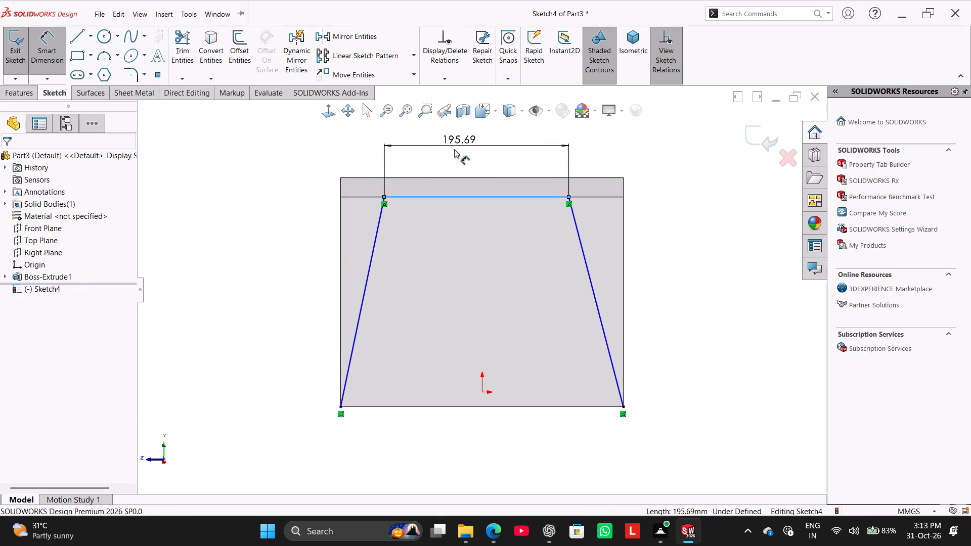
type("160")
key("Return")
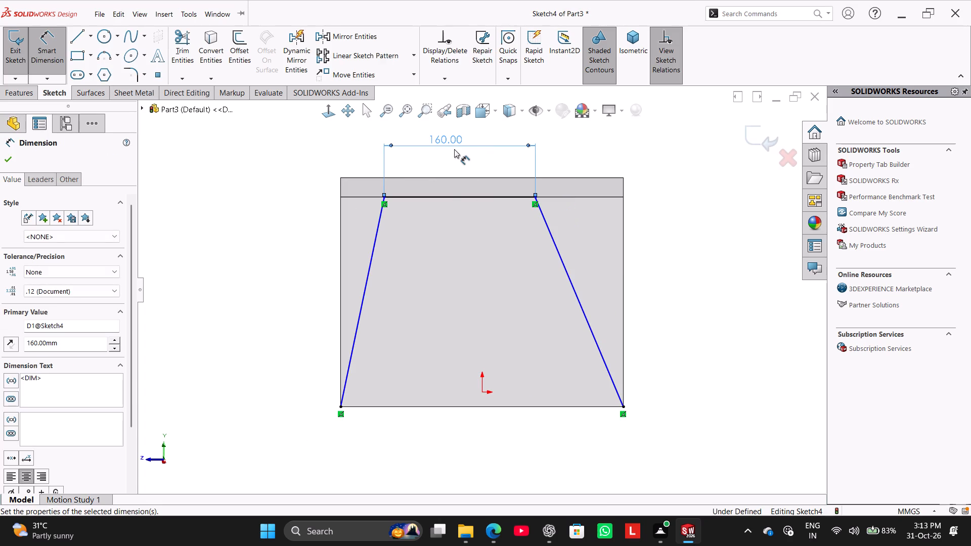
right_click(670, 183)
left_click(699, 213)
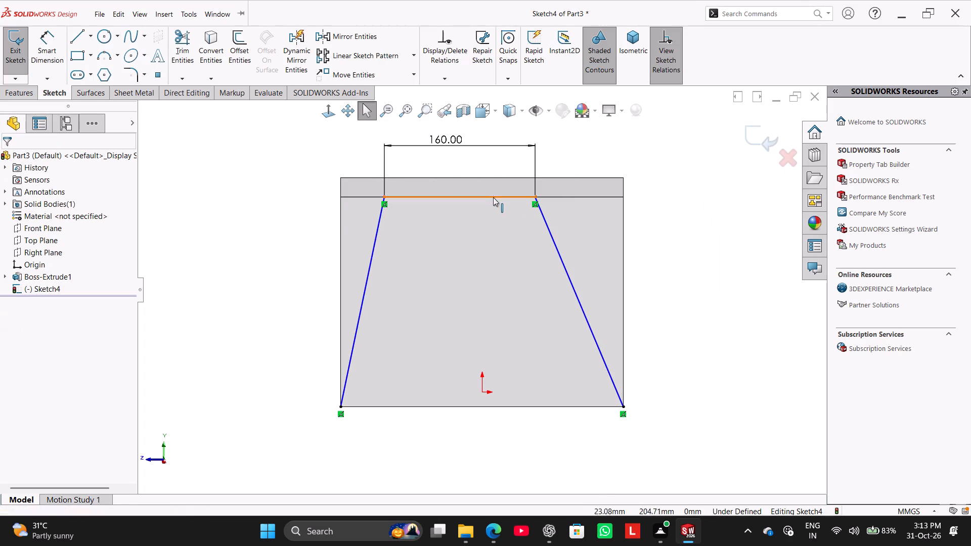
Add a Vertical relation between the midpoint of the 160 mm line and the origin.
left_click(460, 197, "ctrl")
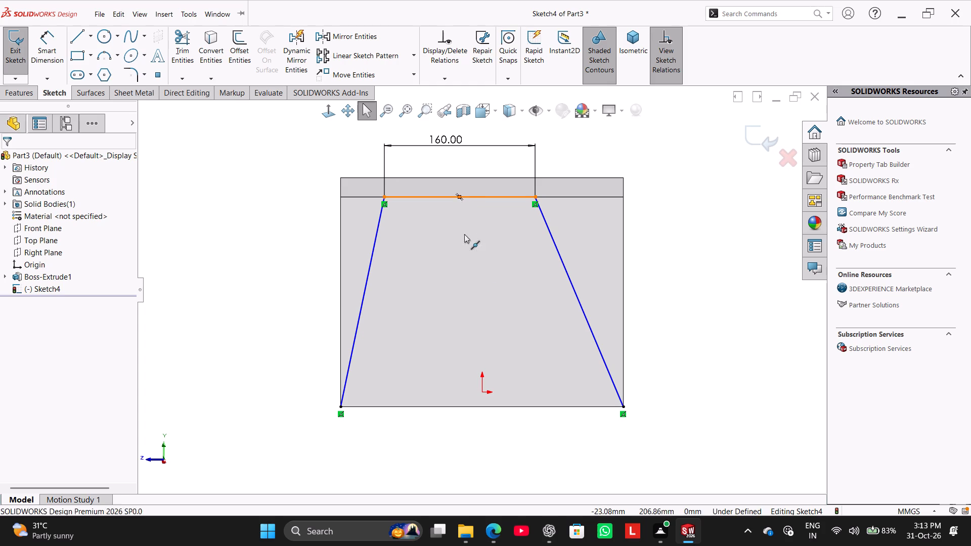
left_click(483, 390)
key("period")
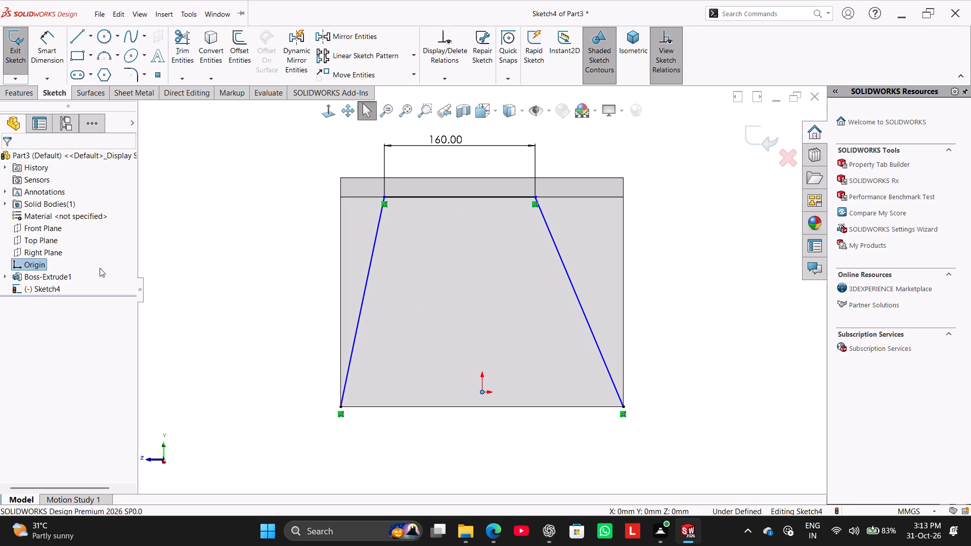
left_click(458, 196, "ctrl")
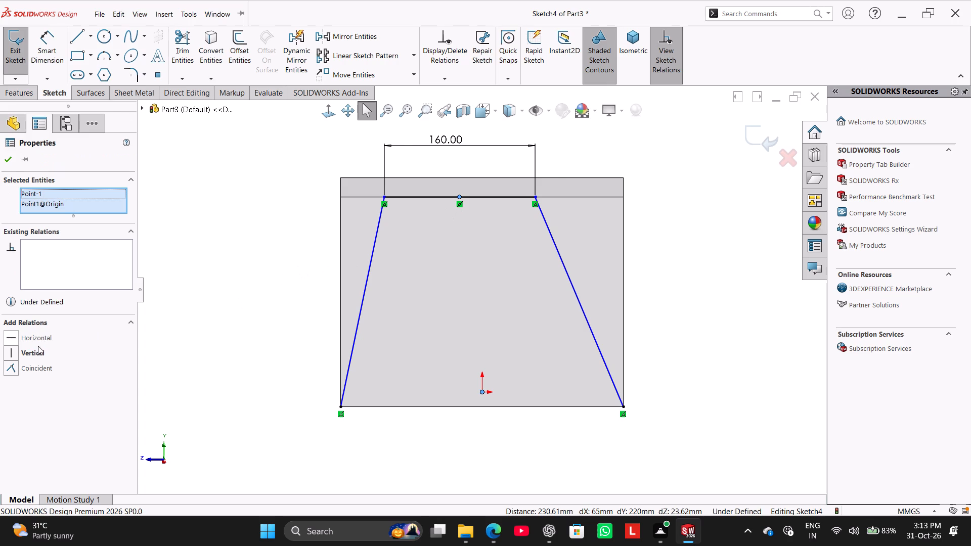
left_click(37, 348)
left_click(206, 296)
Close the trapezoid profile with a line along the face's bottom edge, joining the two lower corners.
middle_click_drag(213, 307, 275, 350)
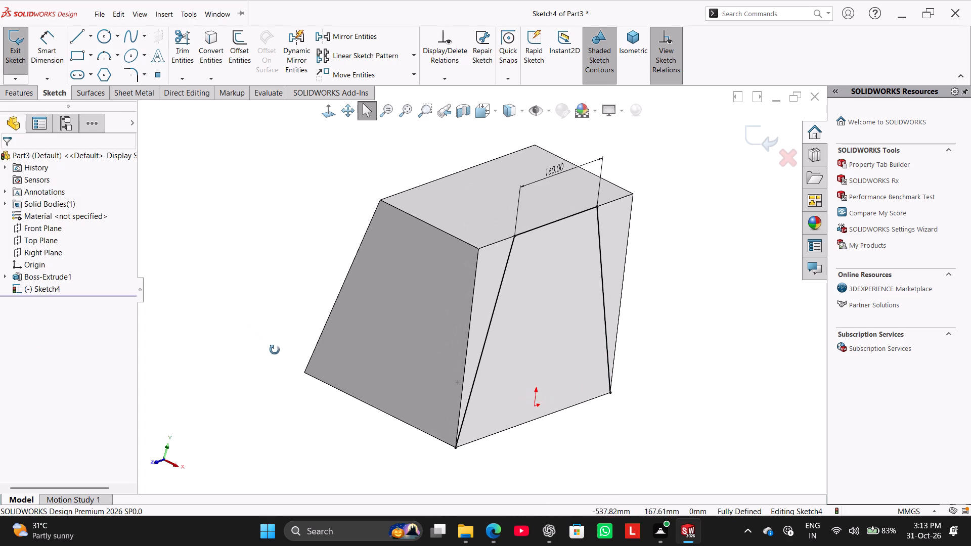
middle_click_drag(275, 350, 276, 351)
middle_click_drag(363, 359, 385, 225)
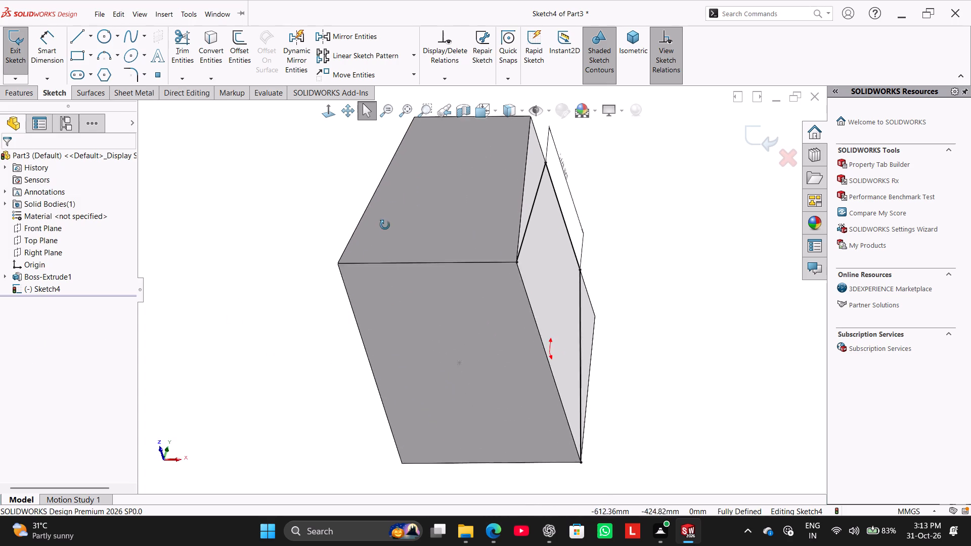
middle_click_drag(385, 225, 348, 291)
left_click(339, 107)
left_click(334, 112)
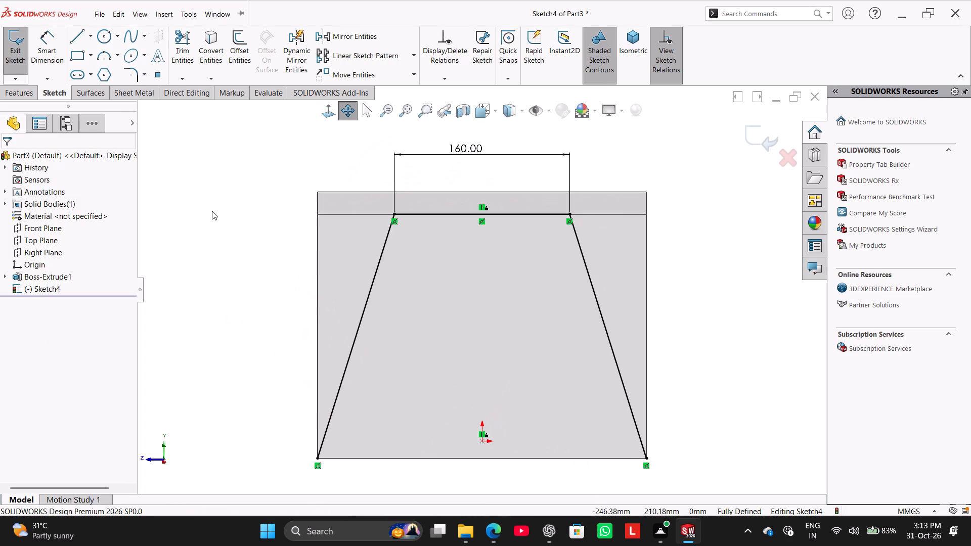
left_click(211, 212)
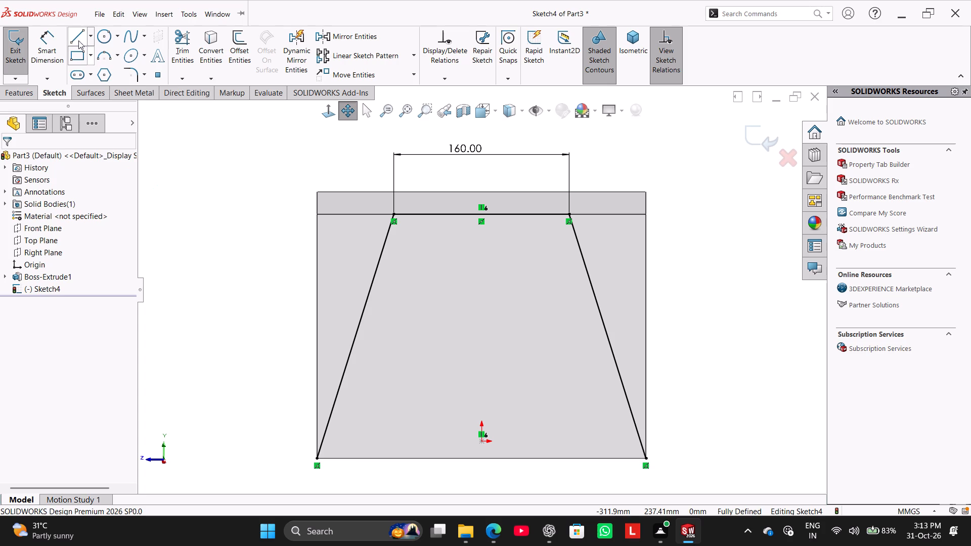
left_click(76, 40)
left_click(314, 457)
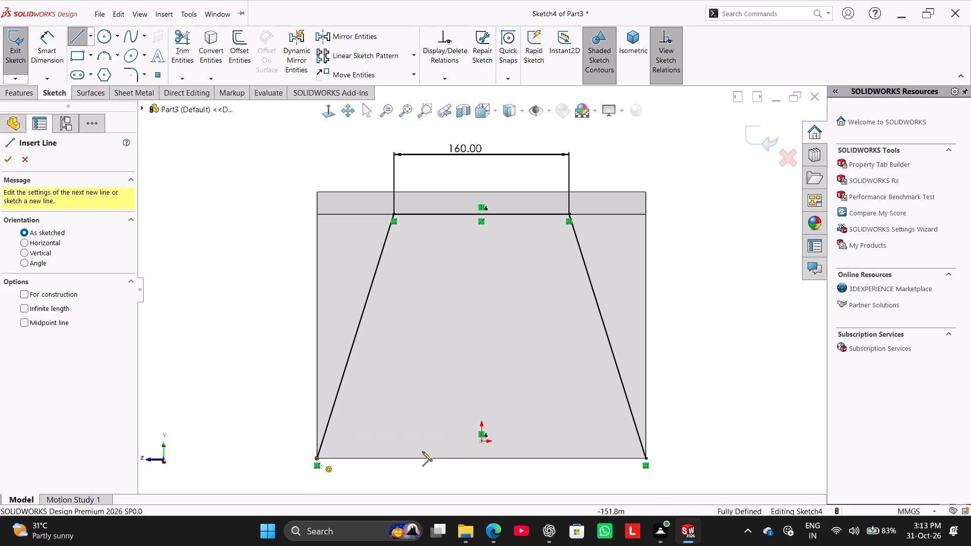
left_click(646, 460)
right_click(239, 266)
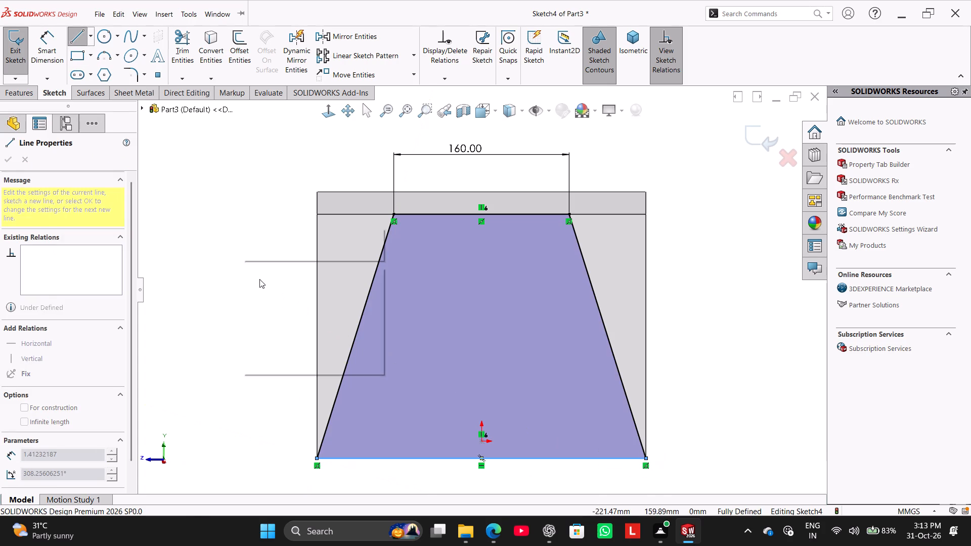
left_click(259, 279)
Start an Extruded Cut from the trapezoid sketch, Up To Next, with Flip side to cut enabled.
middle_click_drag(258, 279, 287, 321)
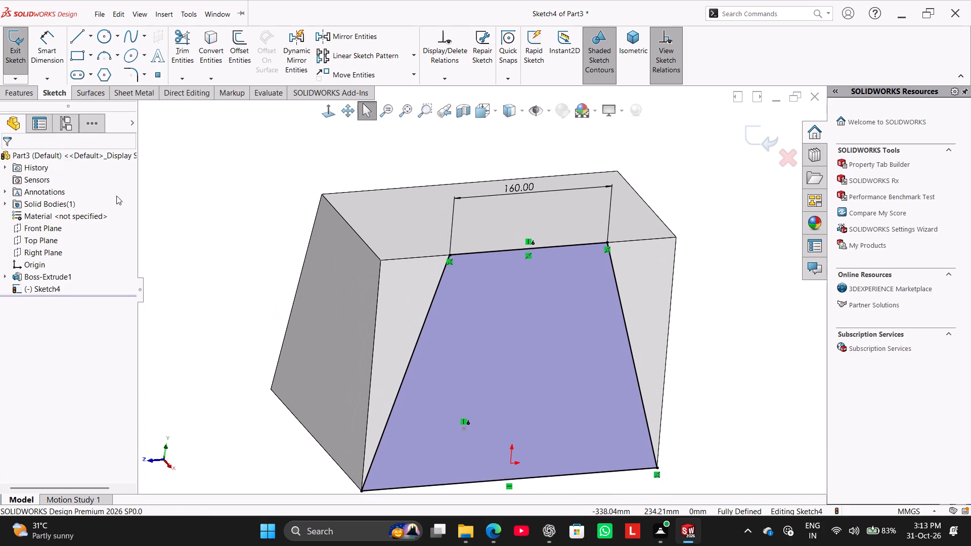
left_click(16, 99)
left_click(182, 38)
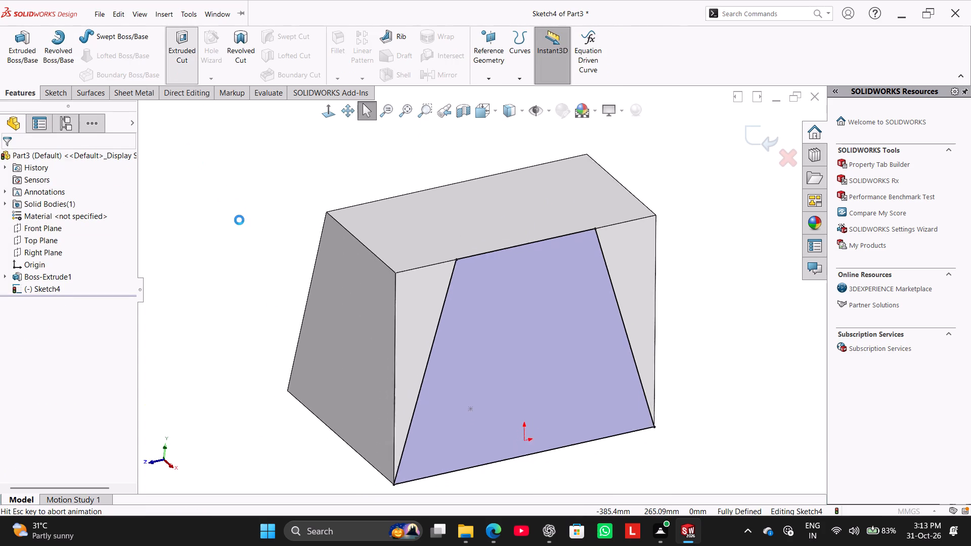
middle_click_drag(242, 217, 202, 193)
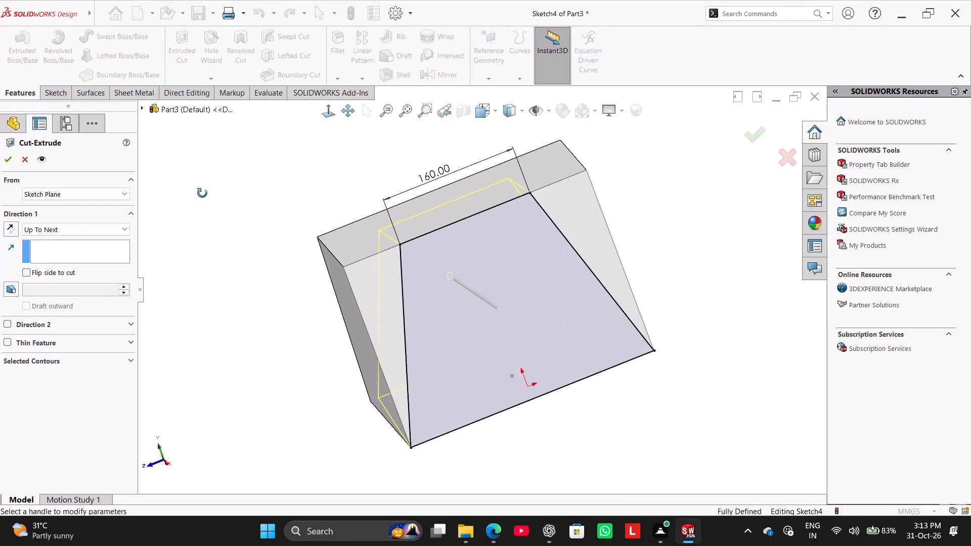
middle_click_drag(202, 193, 229, 227)
left_click(31, 269)
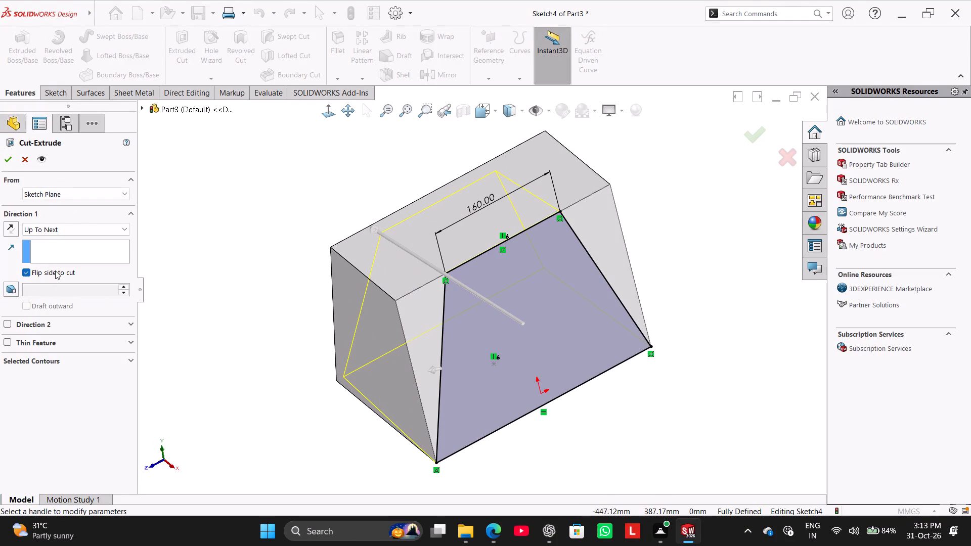
middle_click_drag(207, 282, 191, 238)
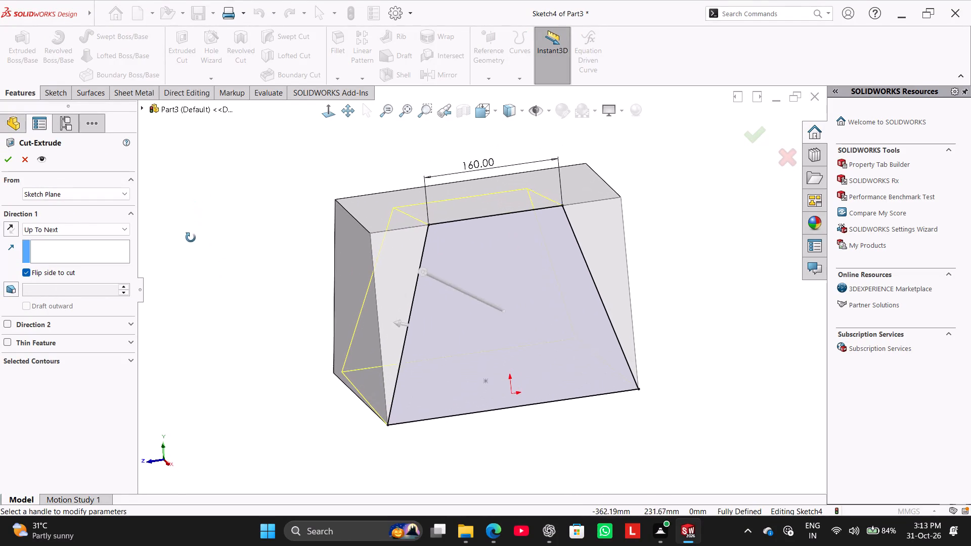
middle_click_drag(191, 238, 191, 248)
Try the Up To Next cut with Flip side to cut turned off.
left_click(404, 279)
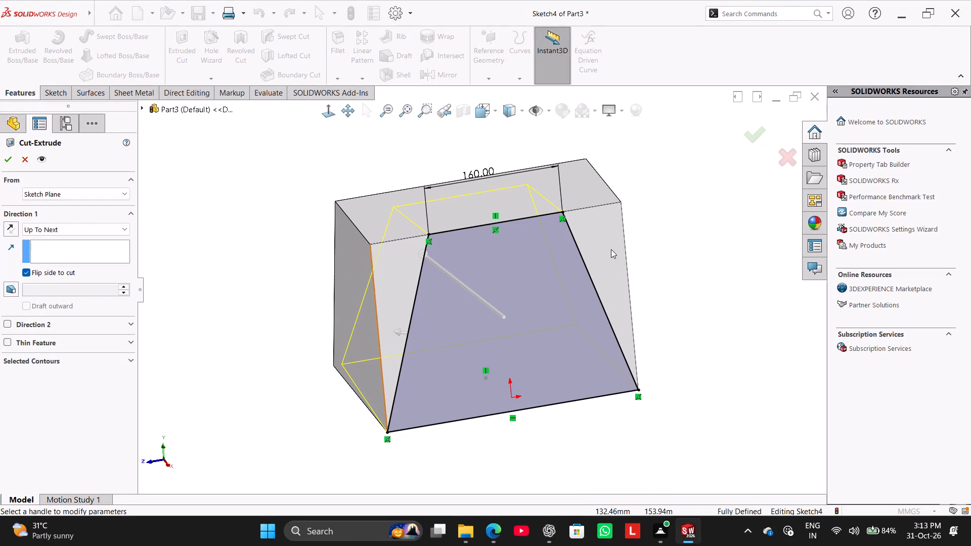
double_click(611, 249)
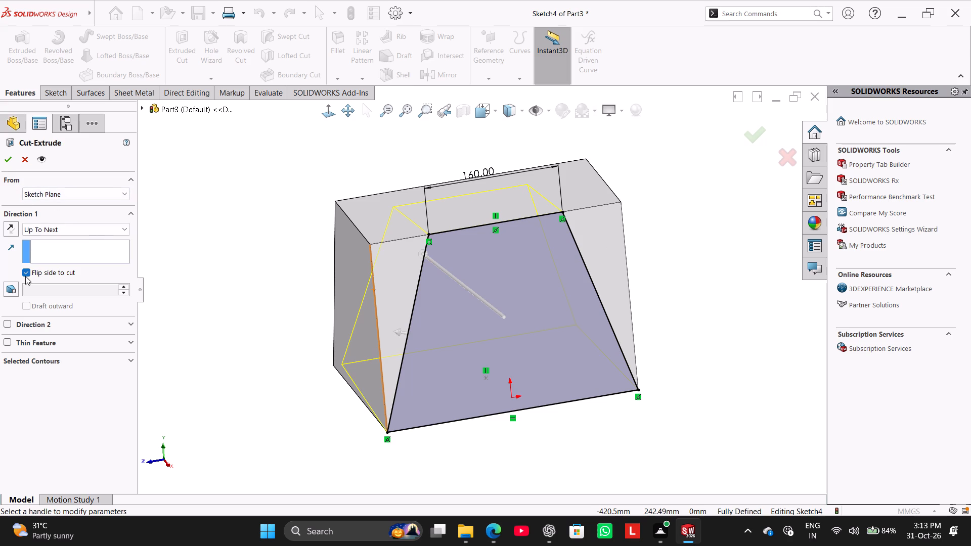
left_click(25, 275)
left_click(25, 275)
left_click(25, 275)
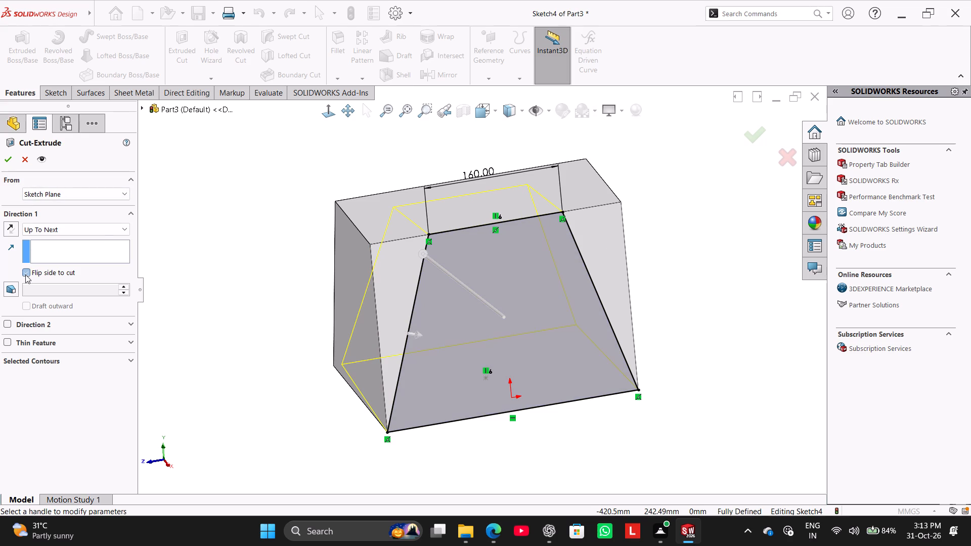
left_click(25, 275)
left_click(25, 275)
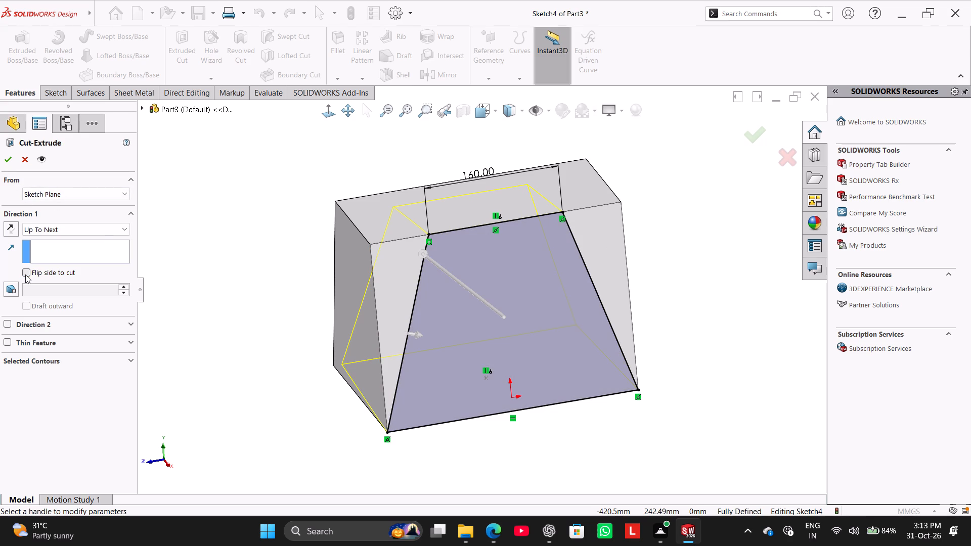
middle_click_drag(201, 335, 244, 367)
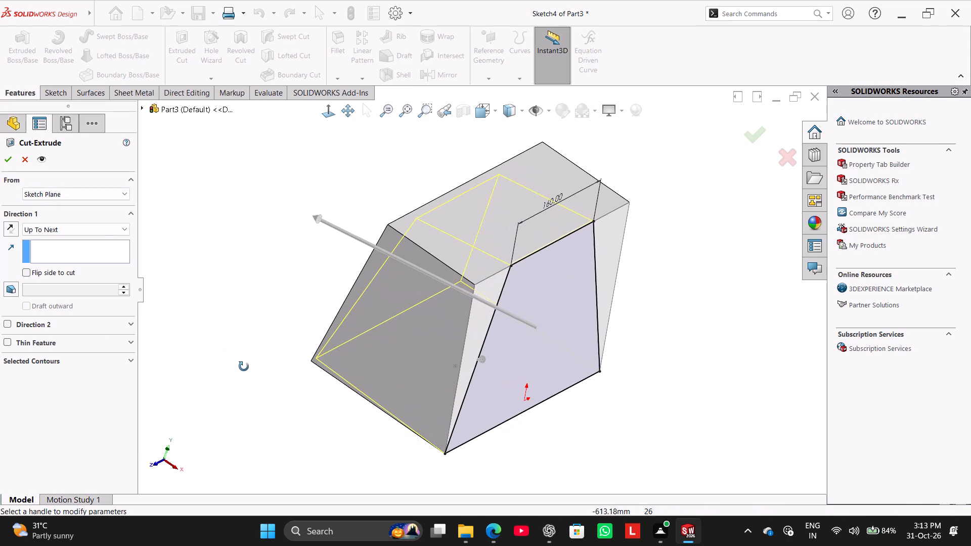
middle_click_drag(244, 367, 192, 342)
Reverse the cut direction, enable Flip side to cut, set the end condition to Through All - Both and complete the cut.
left_click(14, 235)
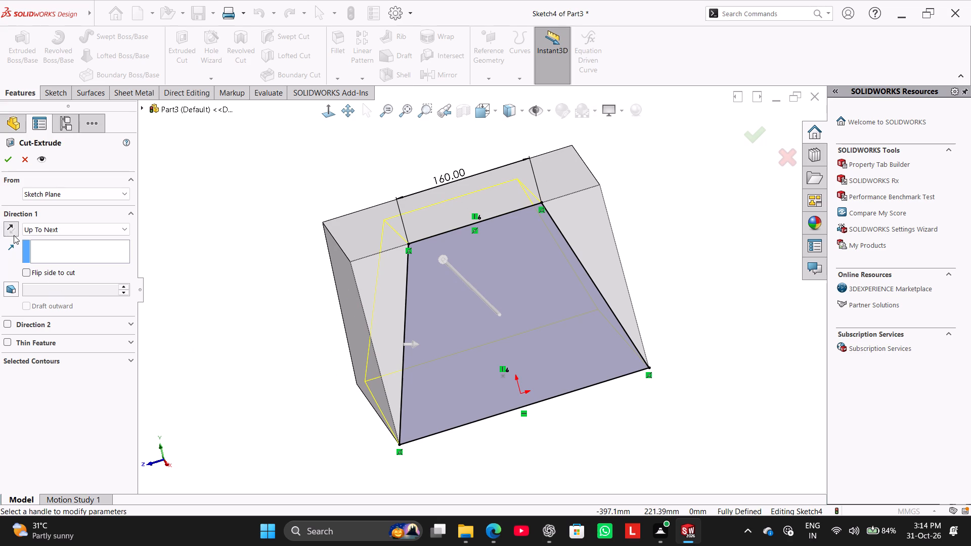
left_click(24, 275)
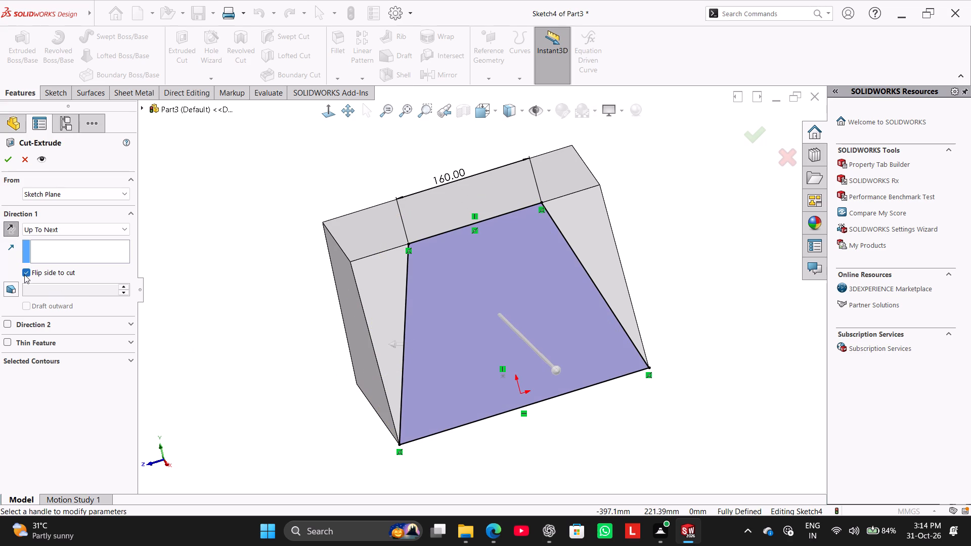
middle_click_drag(134, 282, 154, 231)
middle_click_drag(145, 284, 163, 249)
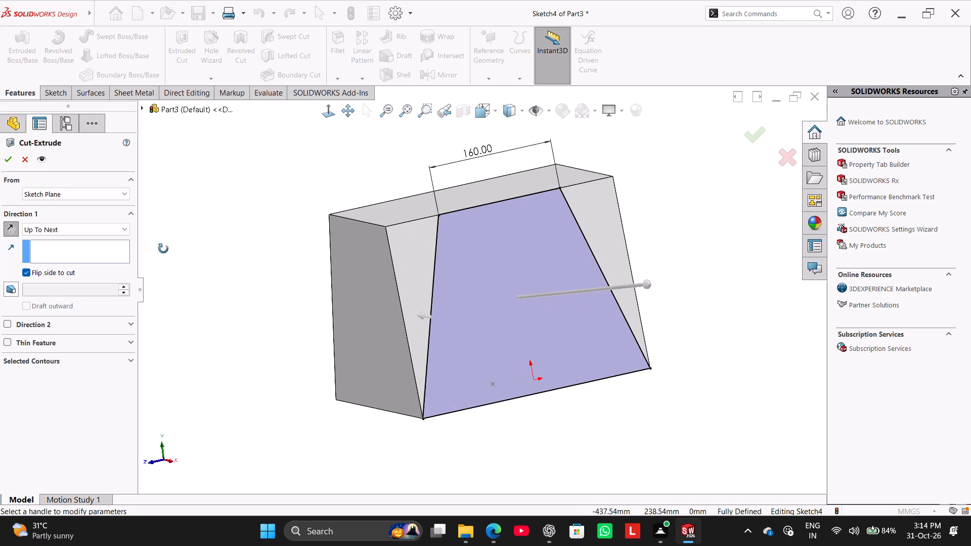
middle_click_drag(163, 249, 129, 253)
left_click(85, 226)
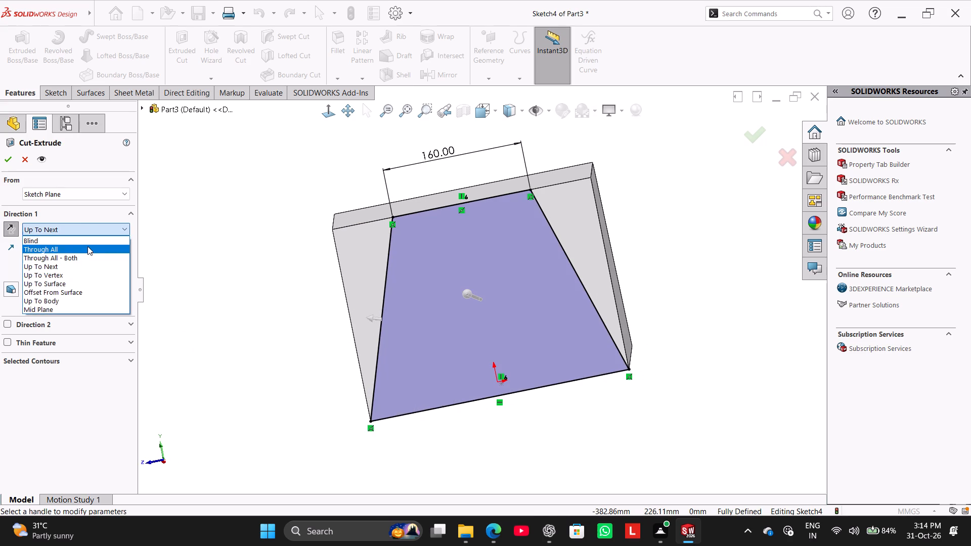
left_click(98, 258)
middle_click_drag(173, 281, 227, 293)
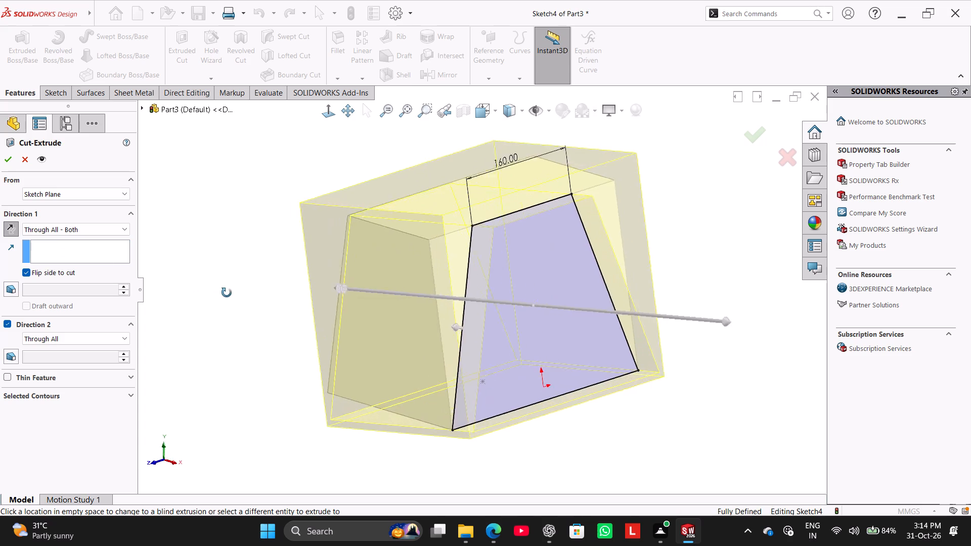
middle_click_drag(227, 293, 229, 328)
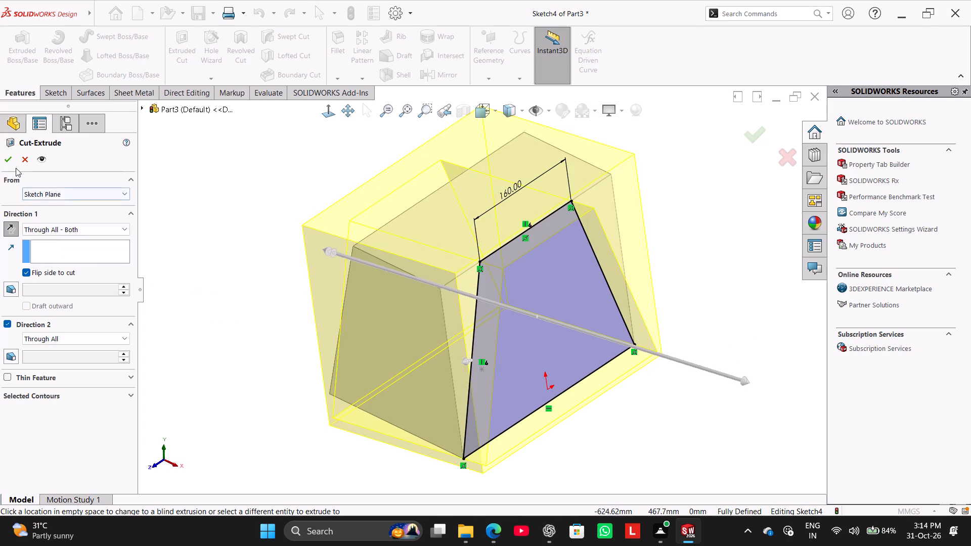
left_click(13, 164)
left_click(182, 200)
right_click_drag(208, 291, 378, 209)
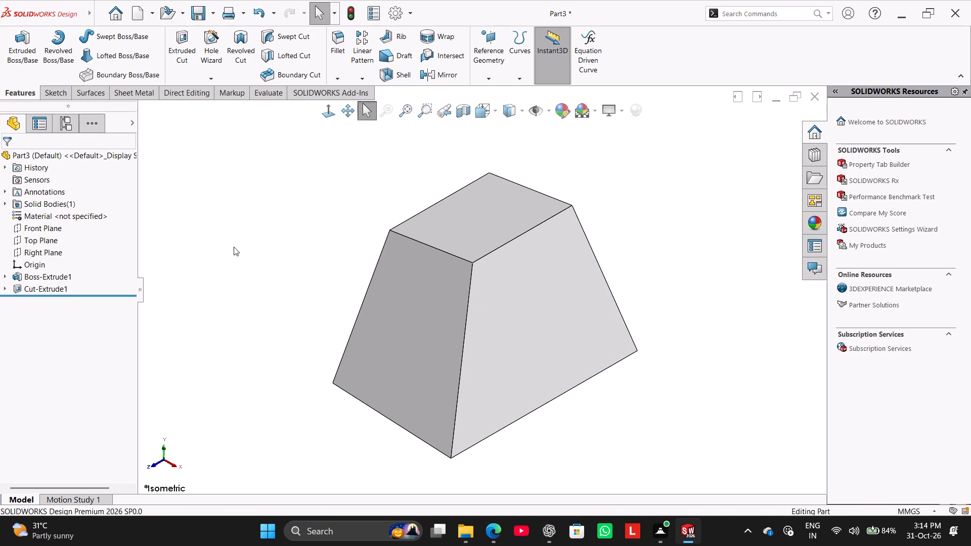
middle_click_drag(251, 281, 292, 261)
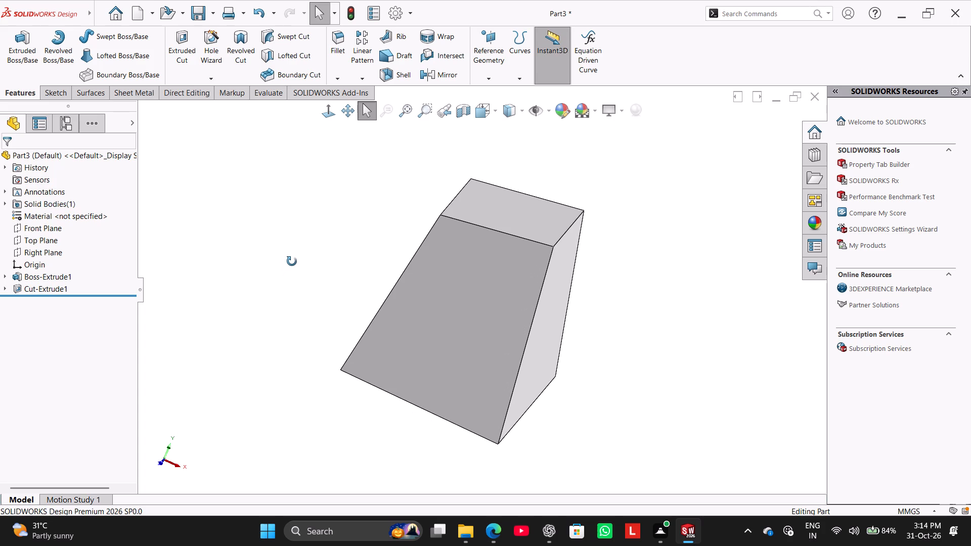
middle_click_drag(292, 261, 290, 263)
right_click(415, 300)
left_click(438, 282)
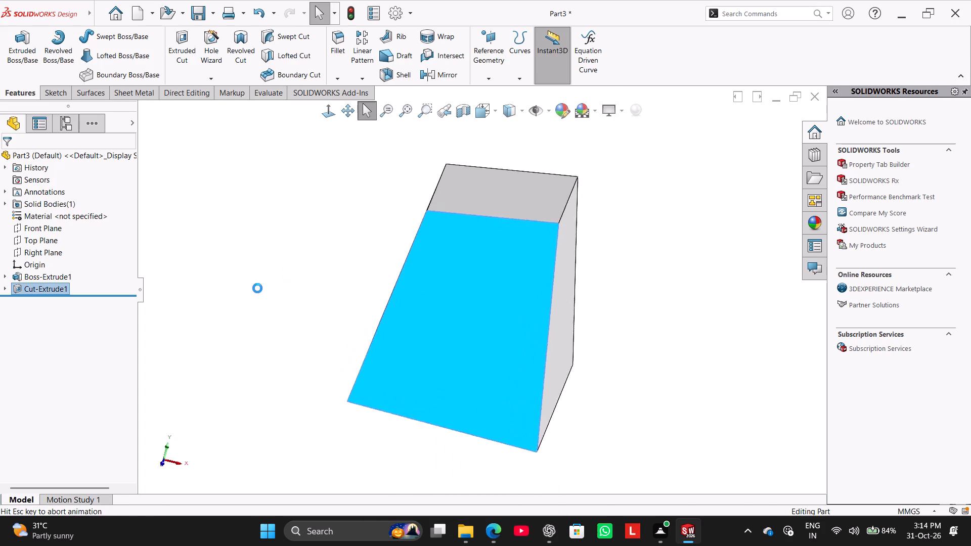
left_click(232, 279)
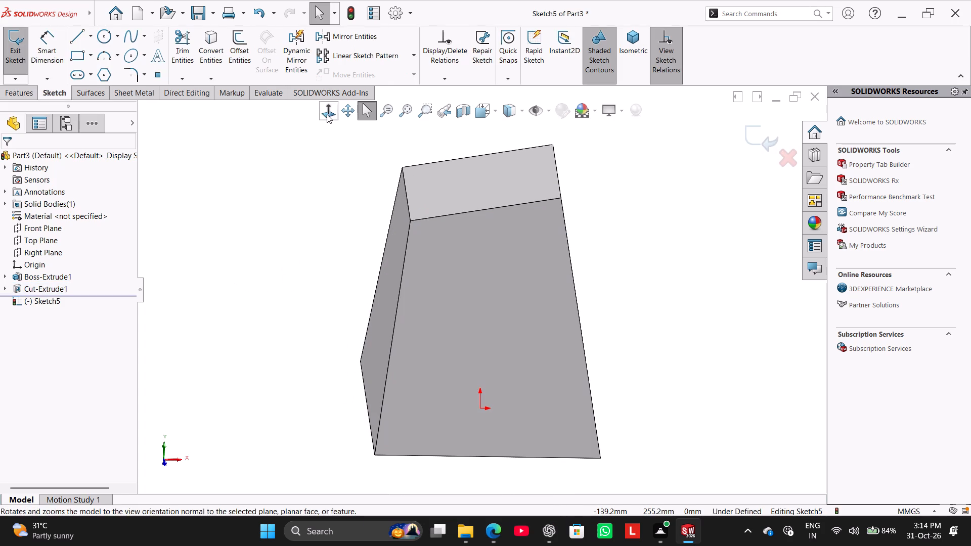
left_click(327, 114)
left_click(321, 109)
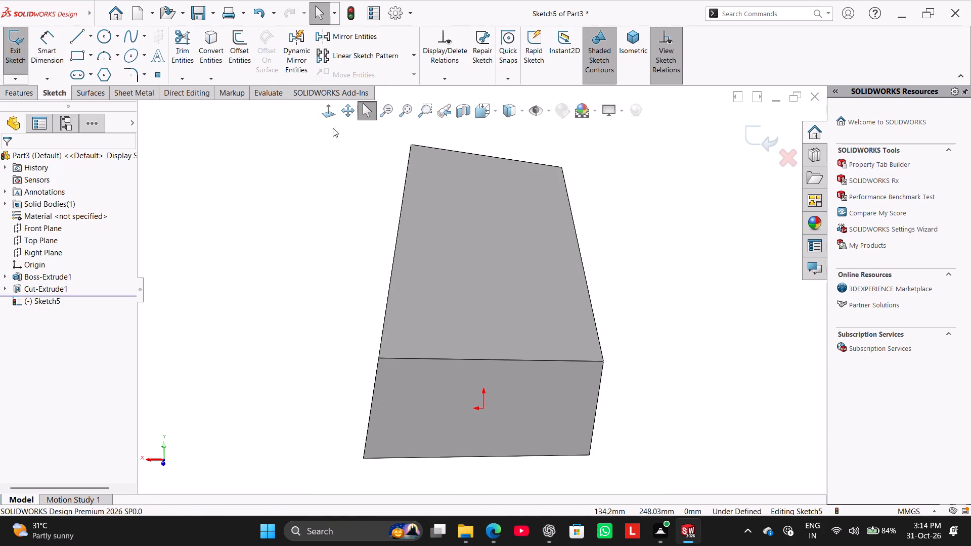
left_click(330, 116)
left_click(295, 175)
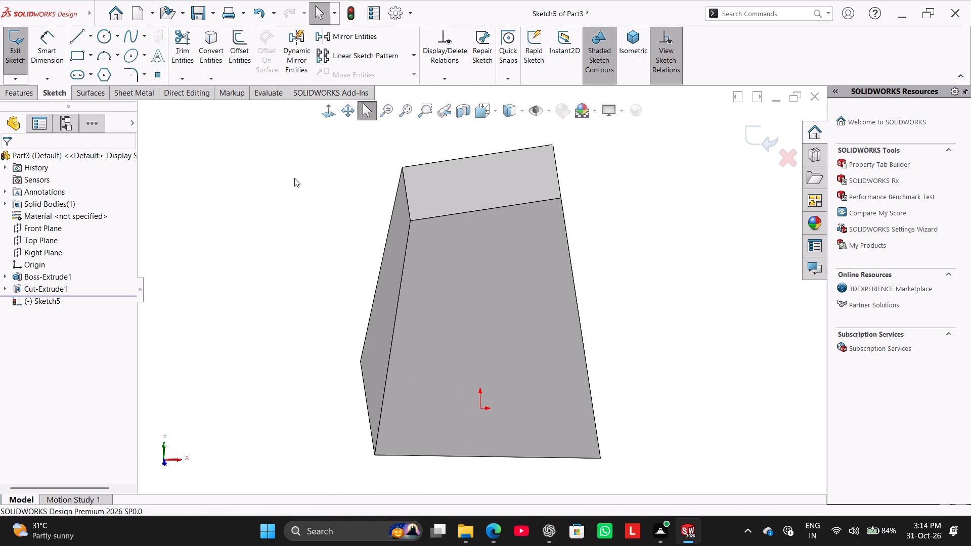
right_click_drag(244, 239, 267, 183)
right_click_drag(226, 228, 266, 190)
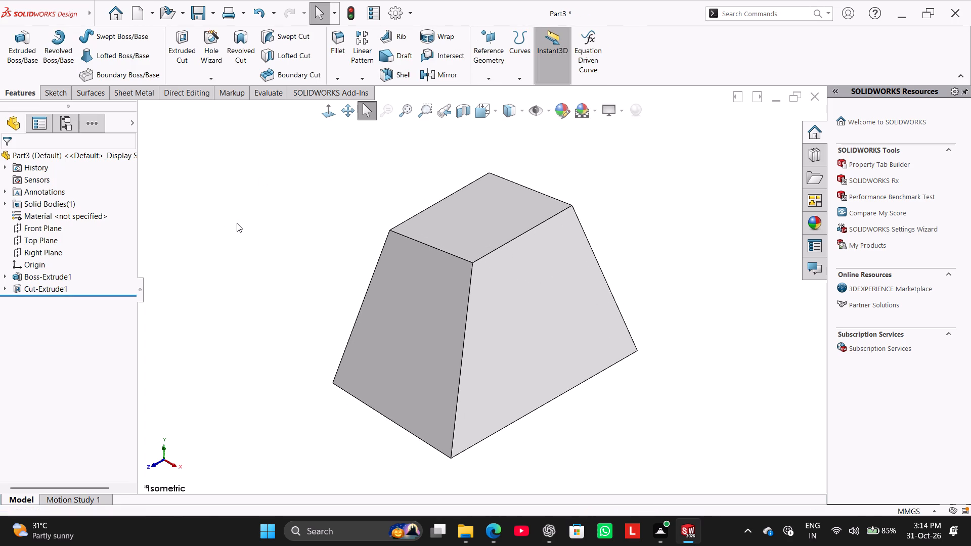
Open the extruded cut's trapezoid sketch and examine its profile against the block.
right_click(60, 283)
left_click(87, 249)
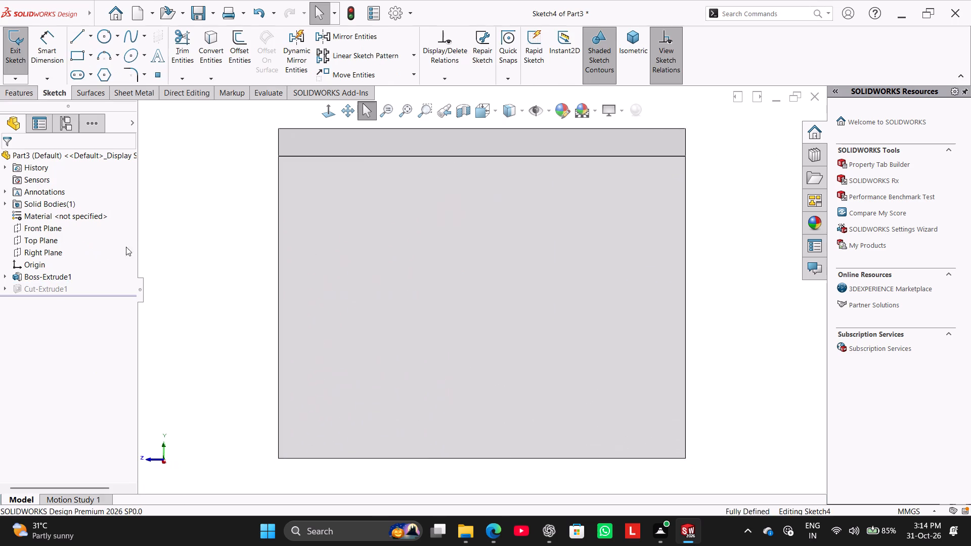
left_click(167, 248)
middle_click_drag(198, 275, 249, 347)
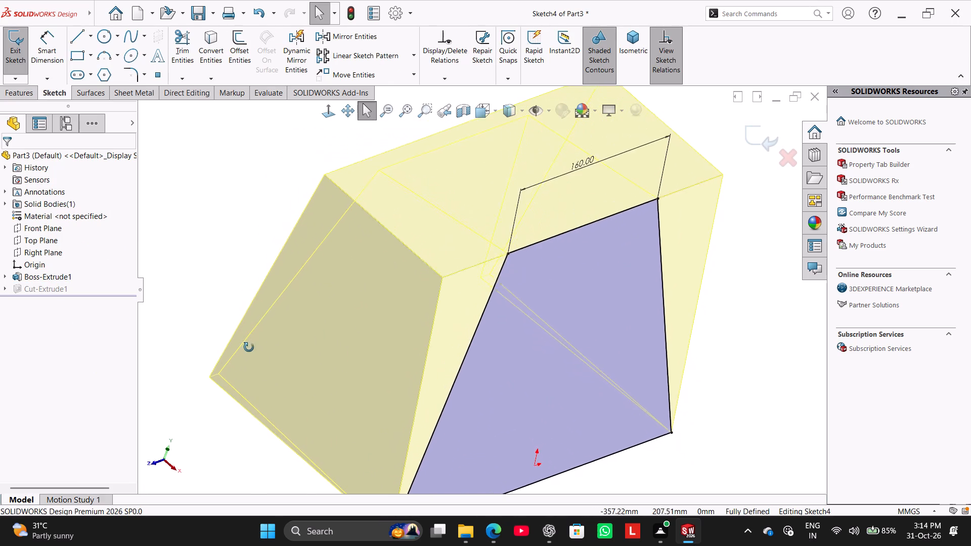
middle_click_drag(249, 347, 244, 324)
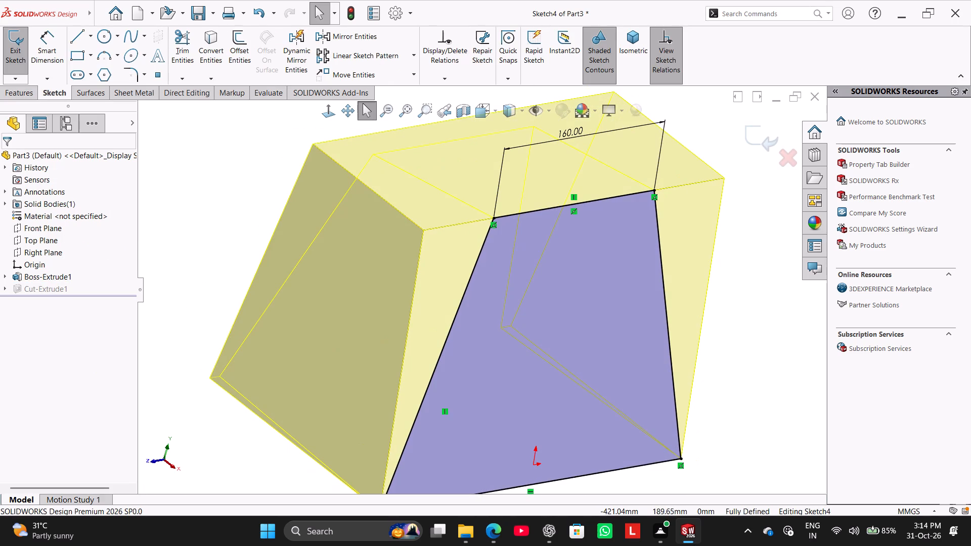
left_click(4, 54)
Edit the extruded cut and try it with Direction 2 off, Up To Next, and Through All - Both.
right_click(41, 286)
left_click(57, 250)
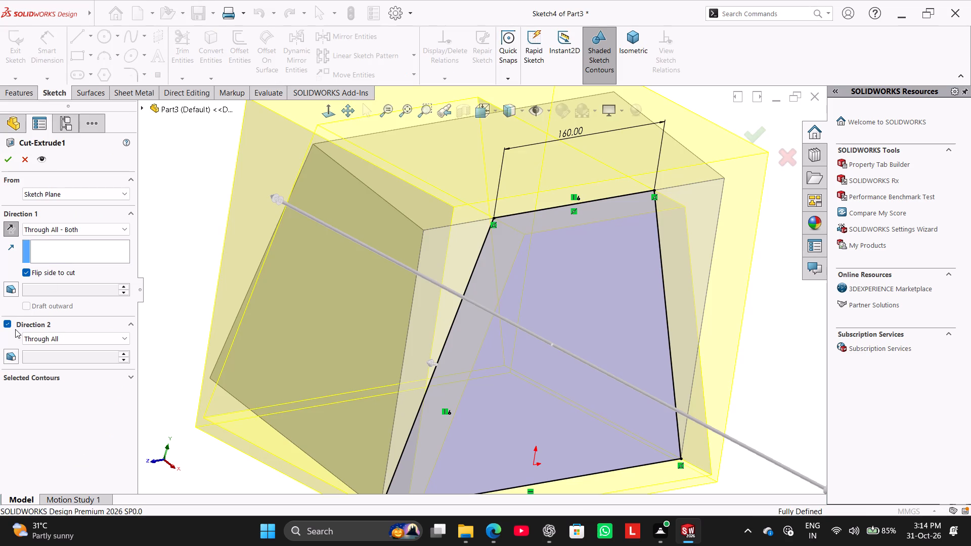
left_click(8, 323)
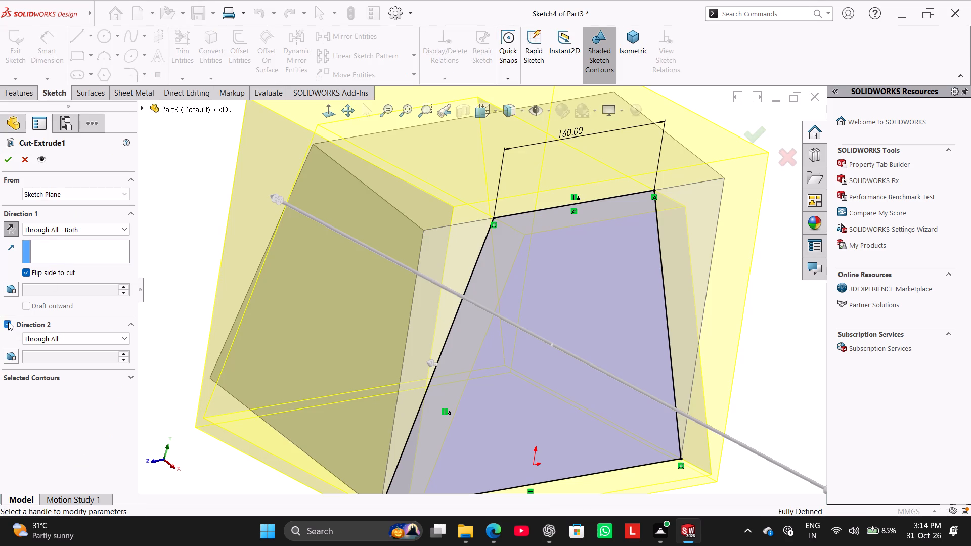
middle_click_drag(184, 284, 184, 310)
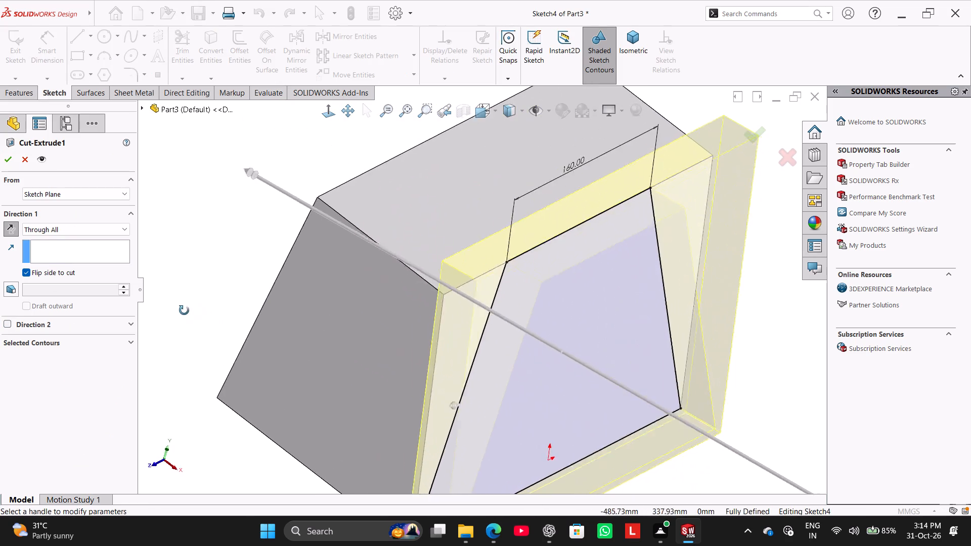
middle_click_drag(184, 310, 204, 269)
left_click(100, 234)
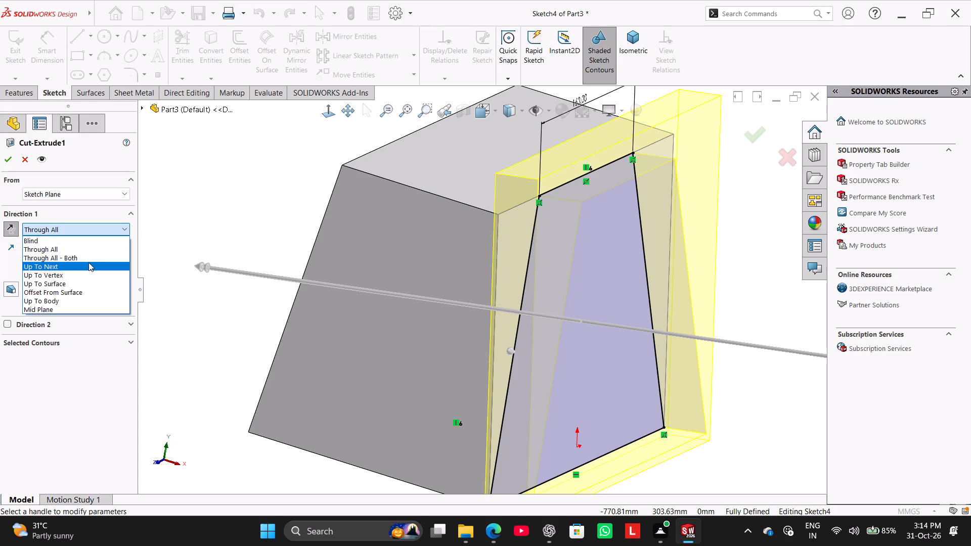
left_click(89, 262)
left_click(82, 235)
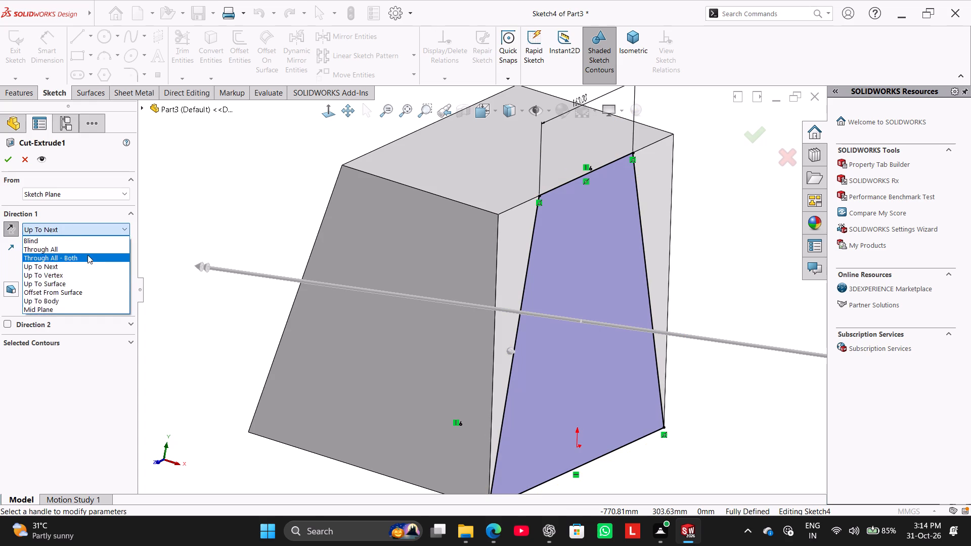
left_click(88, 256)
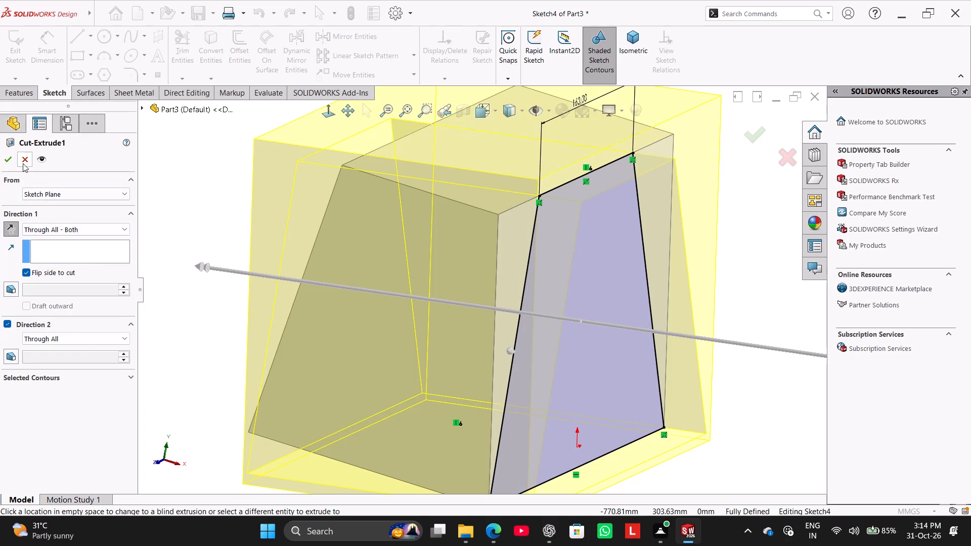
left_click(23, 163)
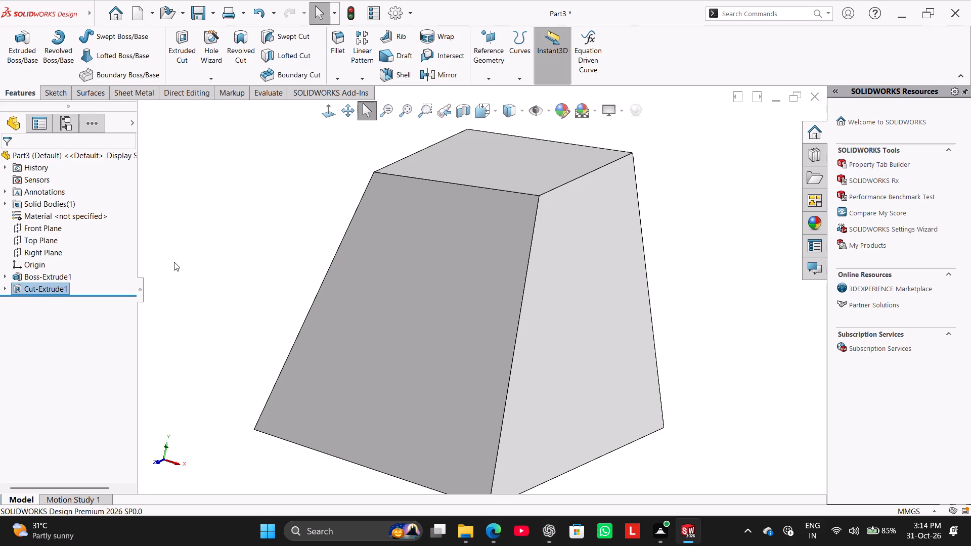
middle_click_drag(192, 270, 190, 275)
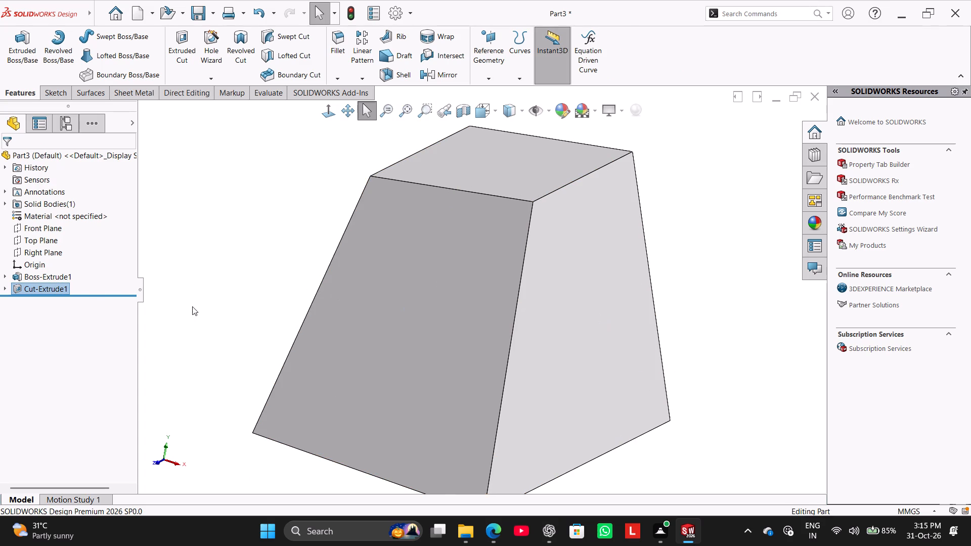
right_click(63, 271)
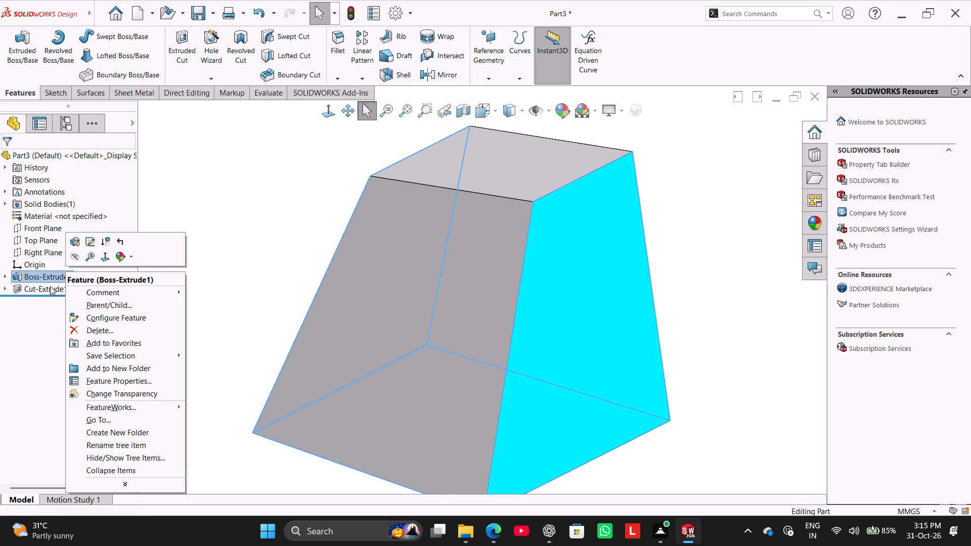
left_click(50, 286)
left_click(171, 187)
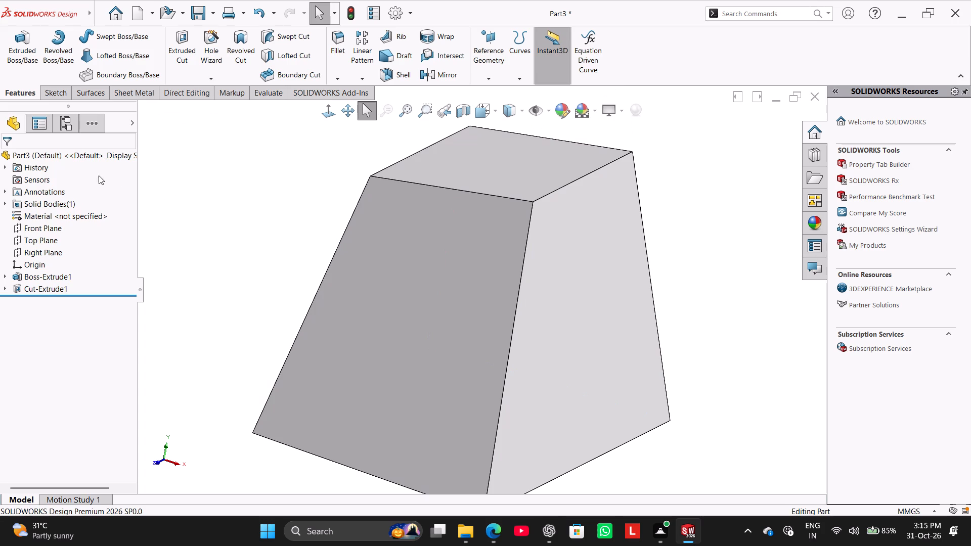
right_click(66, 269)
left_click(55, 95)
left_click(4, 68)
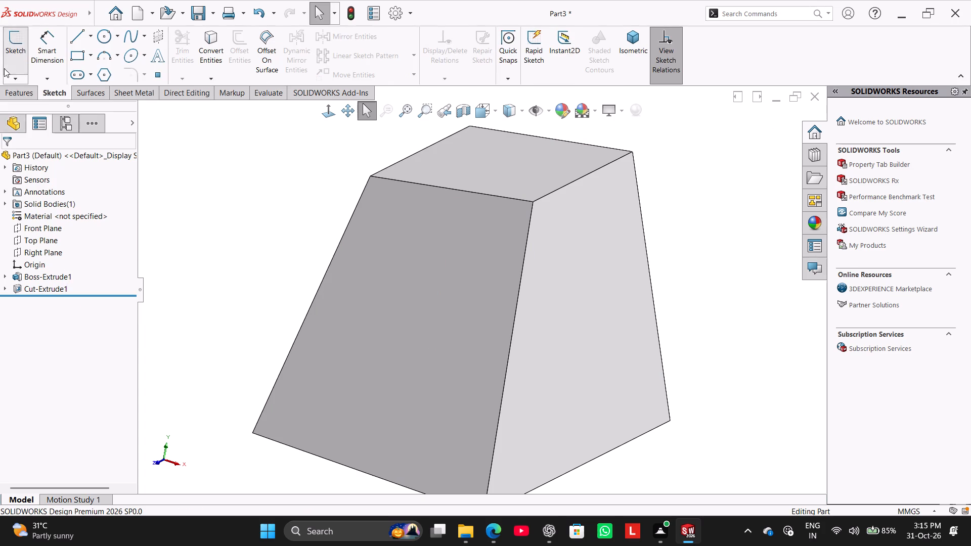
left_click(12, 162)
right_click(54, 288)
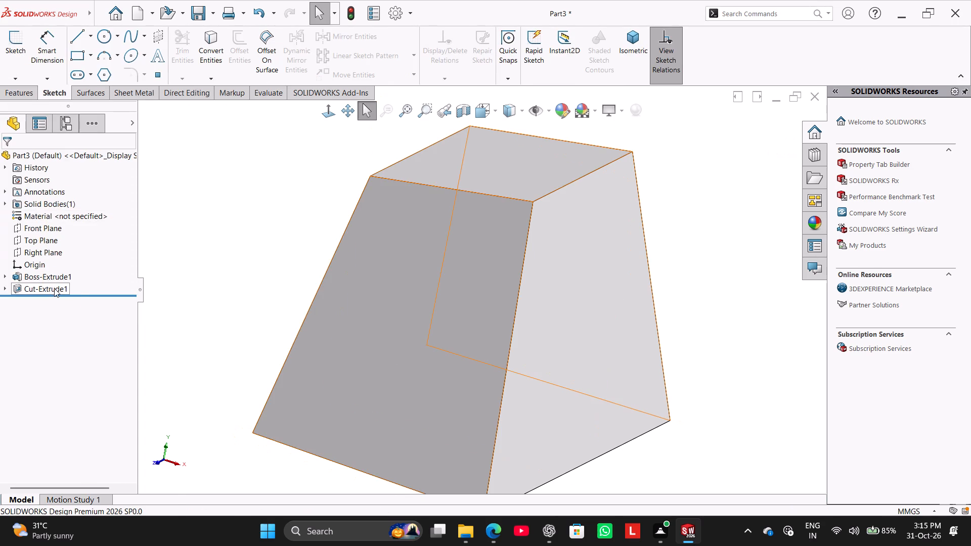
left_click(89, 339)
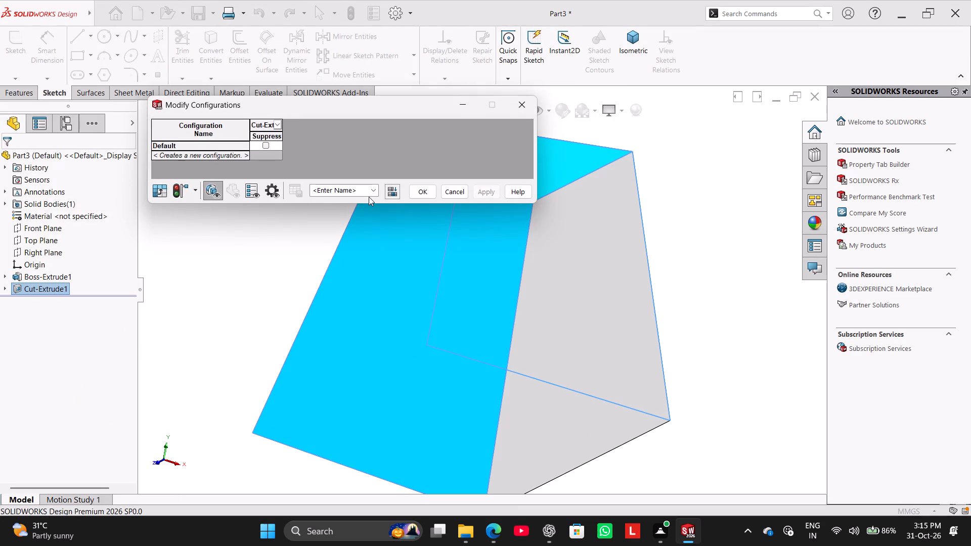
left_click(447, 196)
Delete the extruded cut from the block while keeping its trapezoid sketch.
right_click(57, 289)
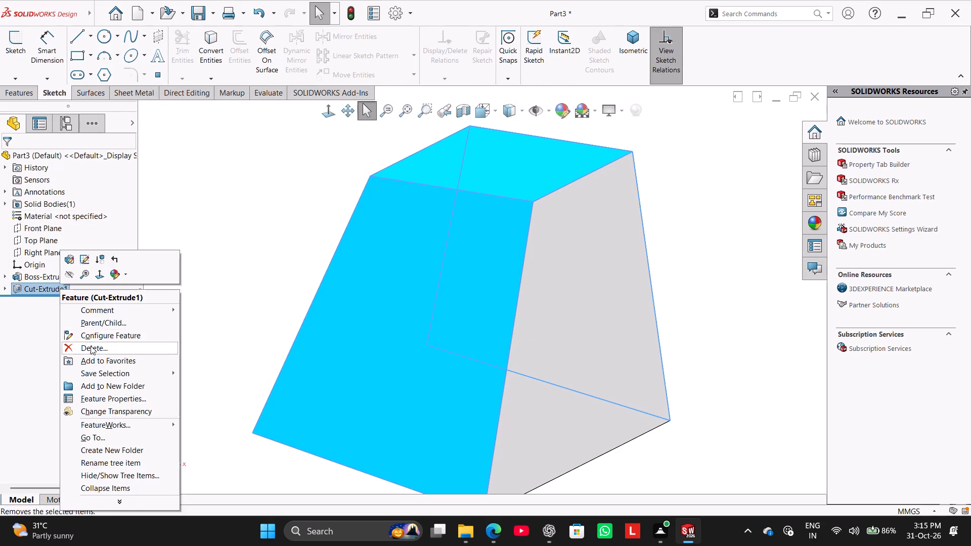
left_click(91, 347)
left_click(552, 193)
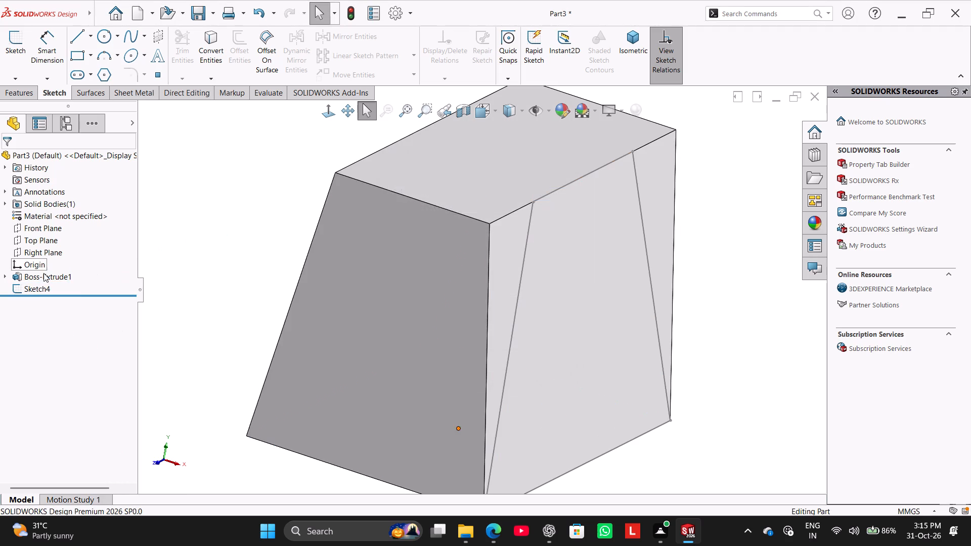
Delete the extruded boss together with the dependent side-face trapezoid sketch, keeping the boss's own profile sketch.
right_click(48, 279)
left_click(83, 335)
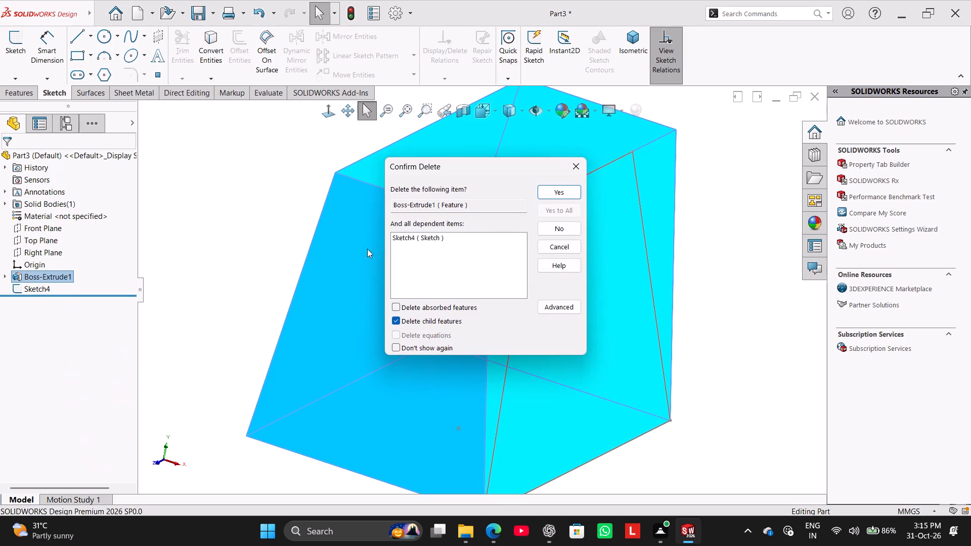
left_click(548, 191)
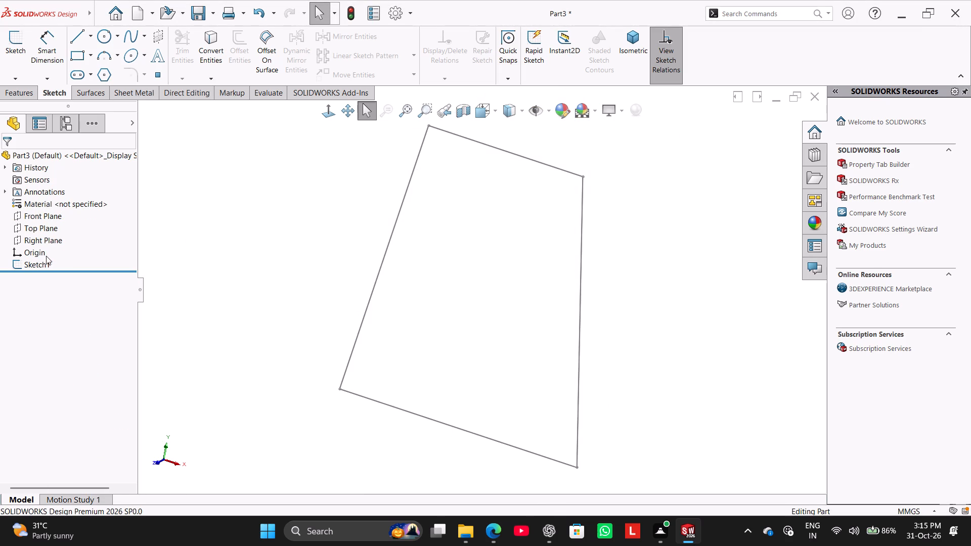
Open the remaining front trapezoid sketch and examine its profile from the front and in isometric view.
right_click(36, 263)
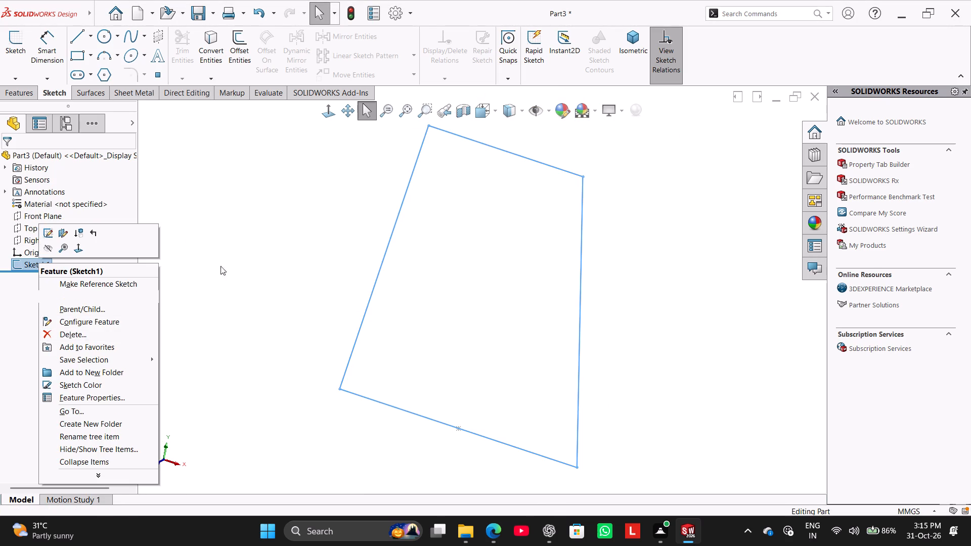
left_click(225, 265)
left_click(326, 118)
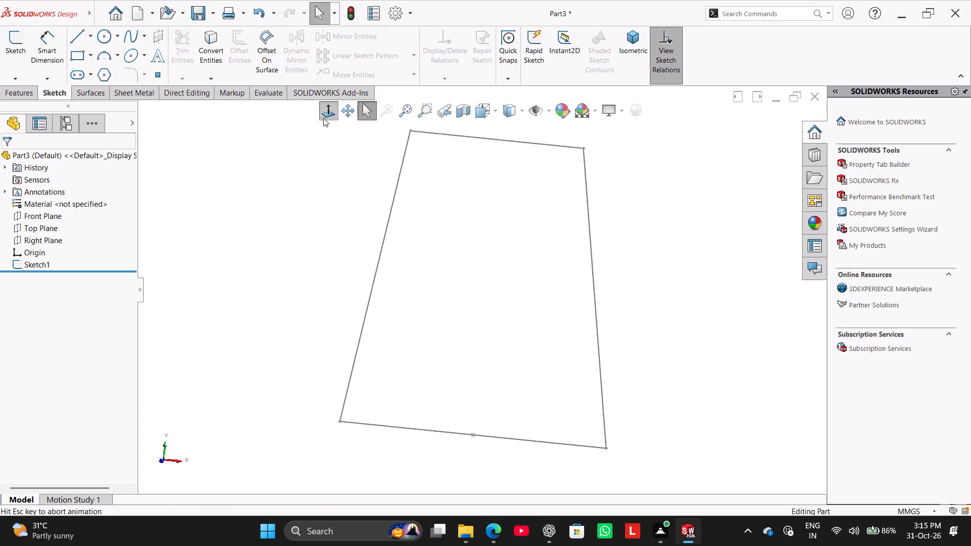
left_click(263, 221)
right_click_drag(235, 291, 353, 194)
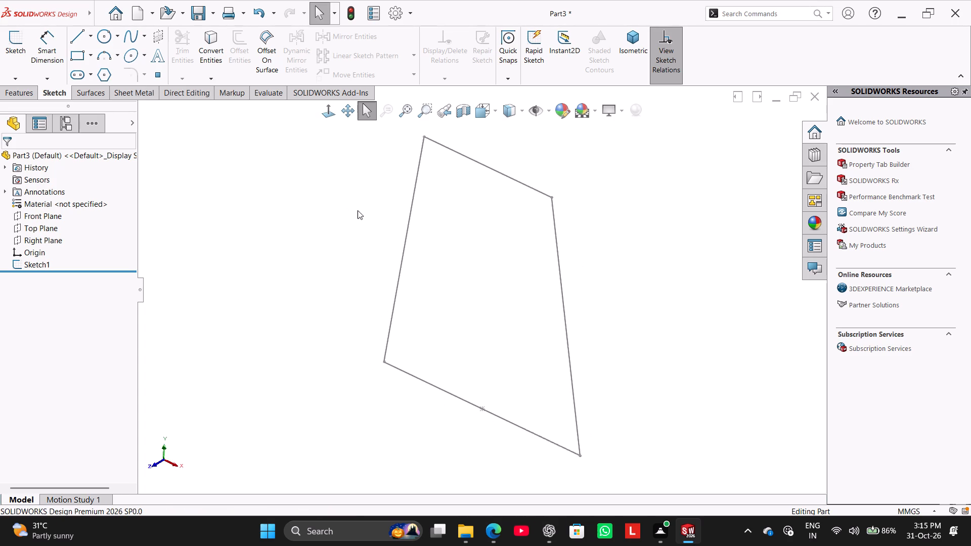
double_click(409, 221)
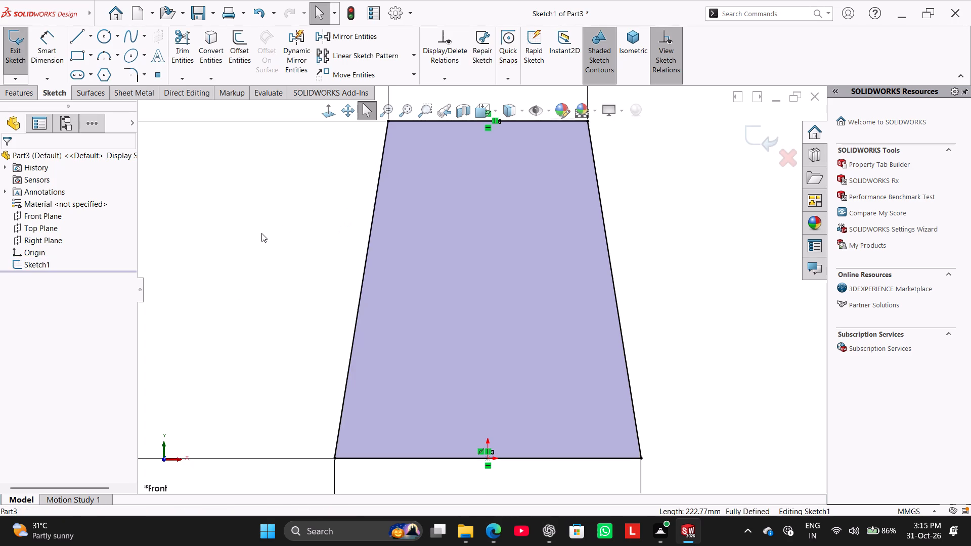
left_click(259, 233)
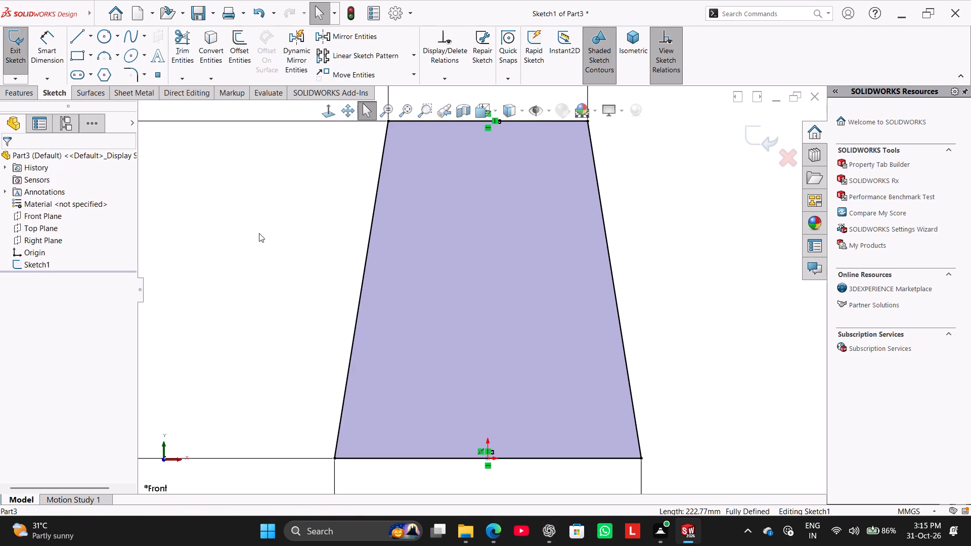
right_click_drag(242, 242, 316, 173)
right_click_drag(270, 226, 327, 150)
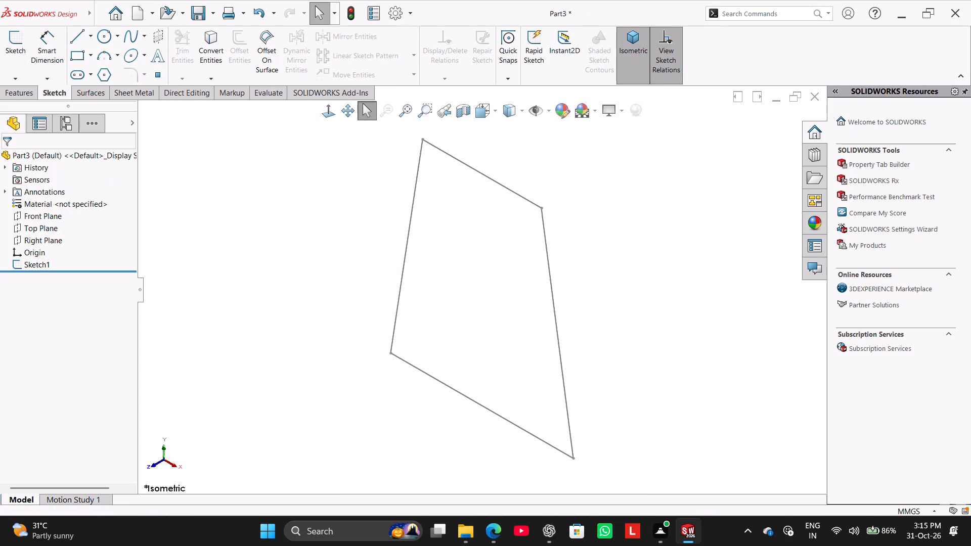
Delete the remaining front trapezoid sketch so the part holds no features.
right_click(50, 265)
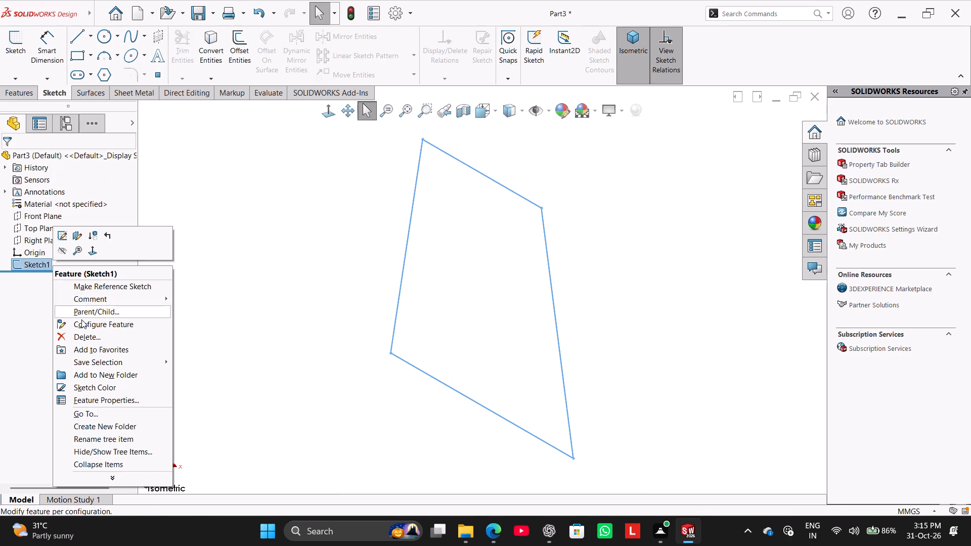
left_click(86, 331)
left_click(549, 186)
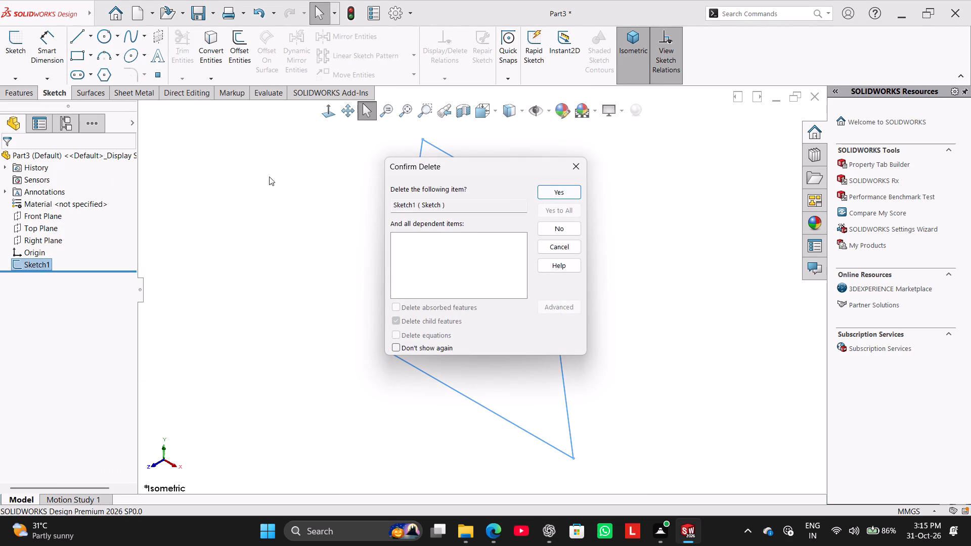
left_click(550, 194)
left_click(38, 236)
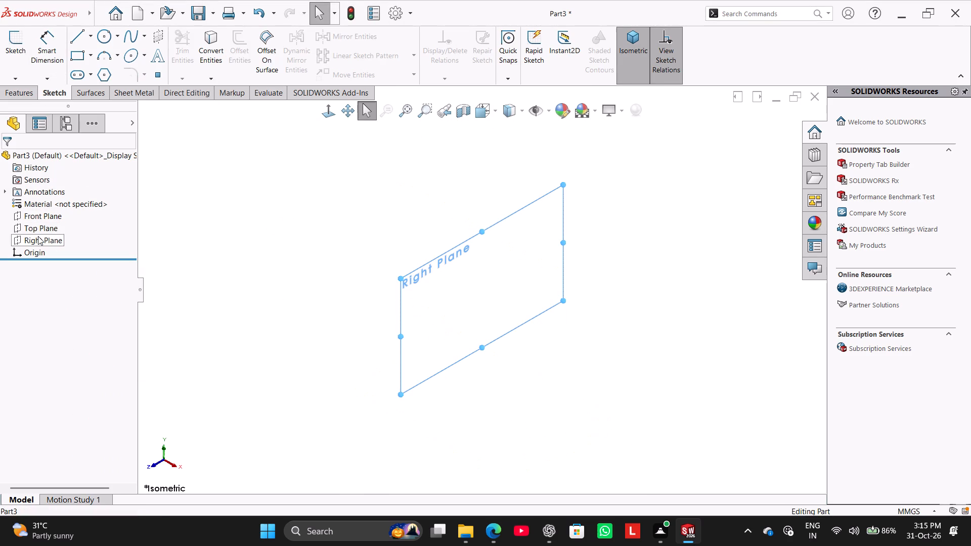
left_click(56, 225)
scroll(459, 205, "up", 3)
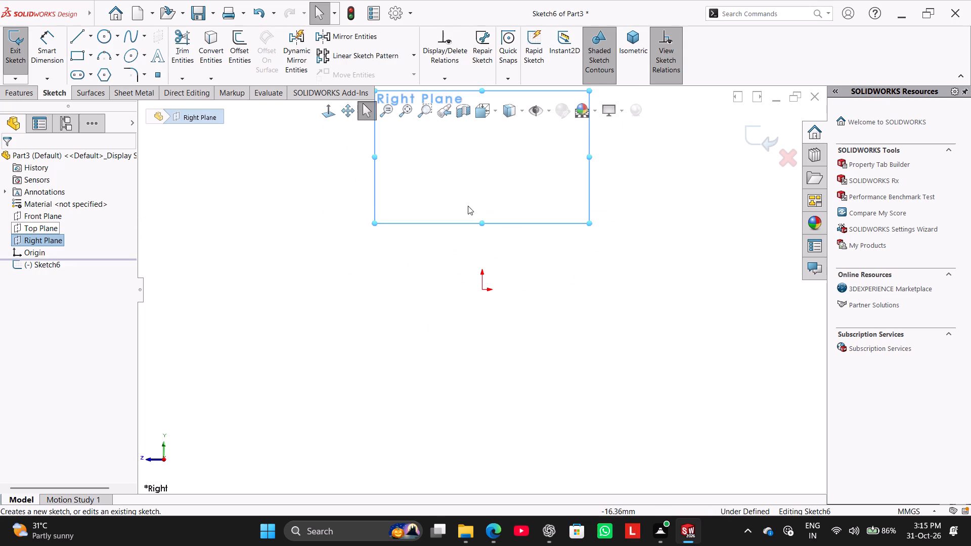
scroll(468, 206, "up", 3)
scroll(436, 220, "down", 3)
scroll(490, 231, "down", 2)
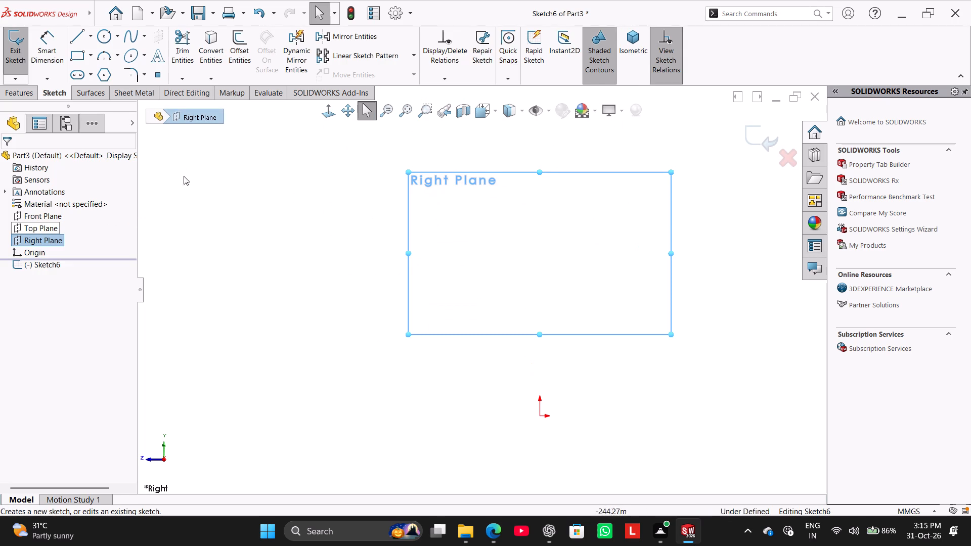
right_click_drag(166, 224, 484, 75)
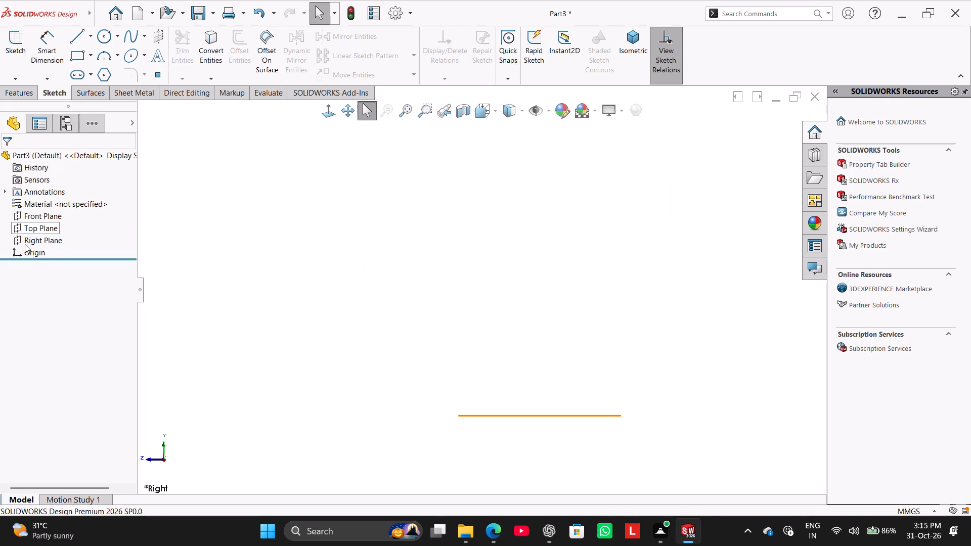
Sketch a closed trapezoid on the Right Plane with its base through the origin and a top edge about 105 mm long.
right_click(26, 244)
left_click(42, 227)
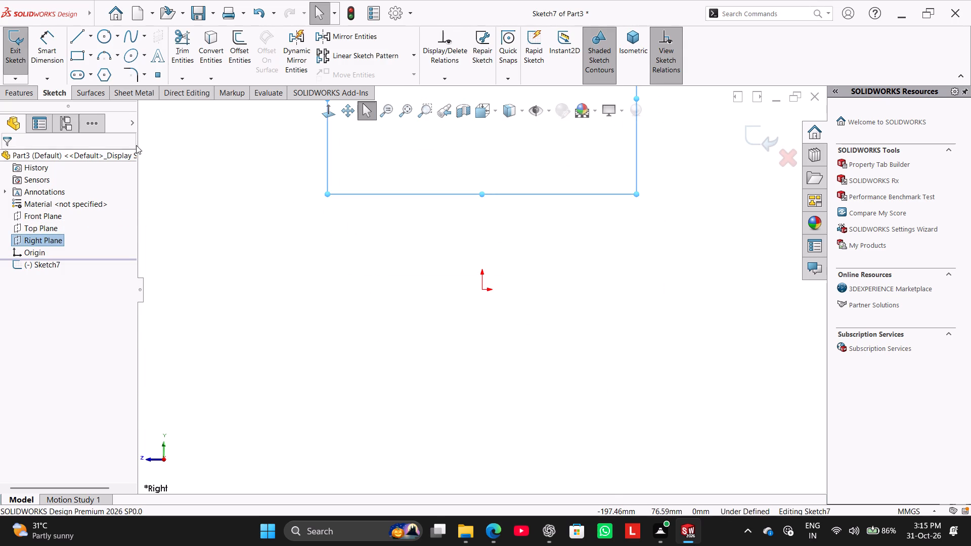
left_click(73, 35)
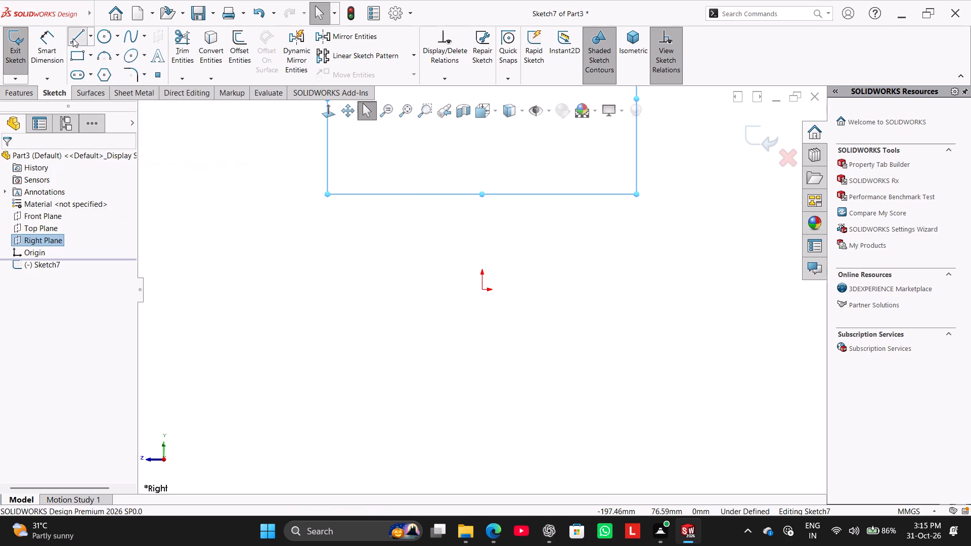
left_click(346, 290)
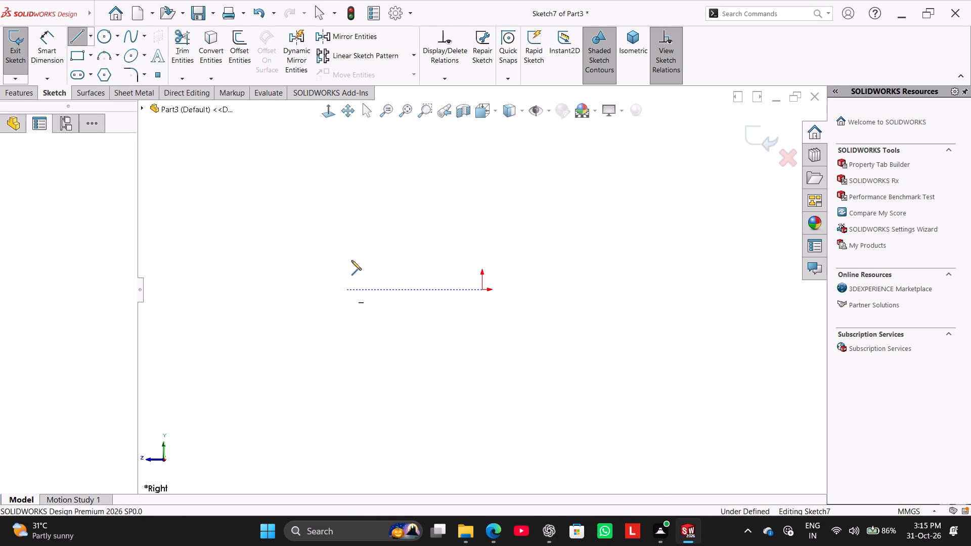
left_click(417, 132)
left_click(599, 127)
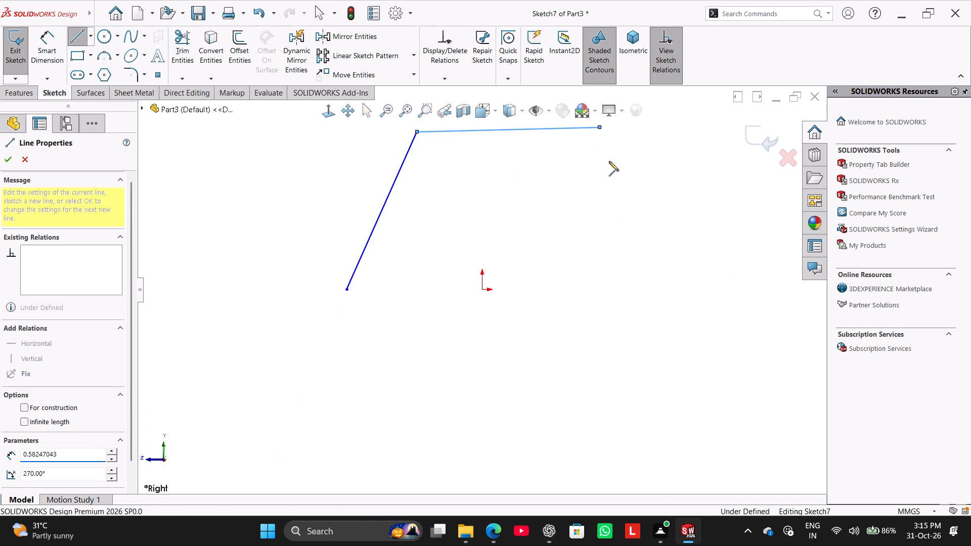
left_click(653, 292)
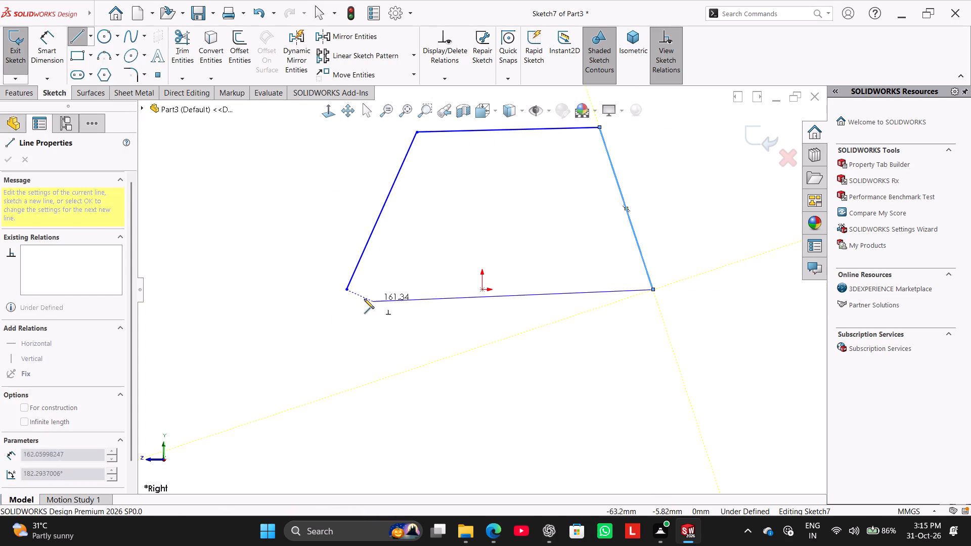
left_click(346, 290)
right_click(189, 245)
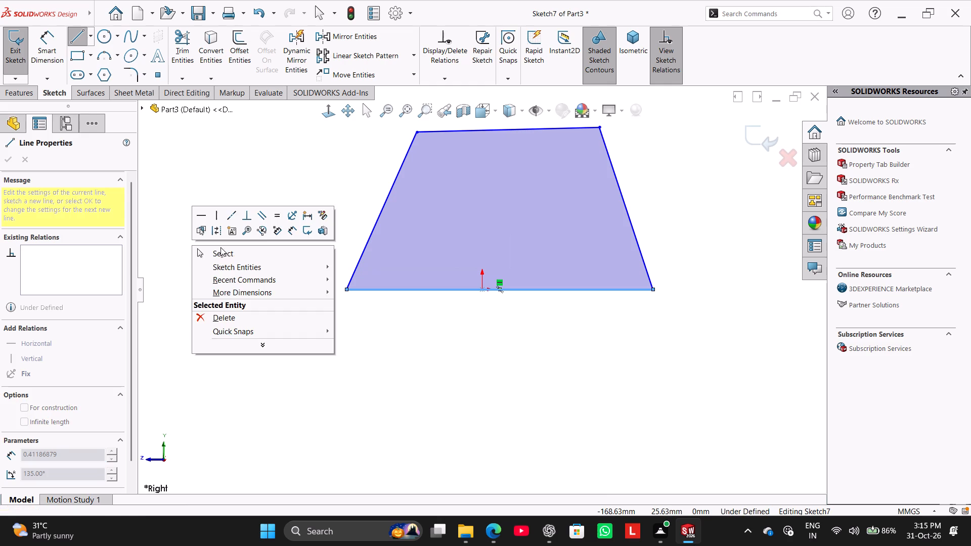
left_click(229, 254)
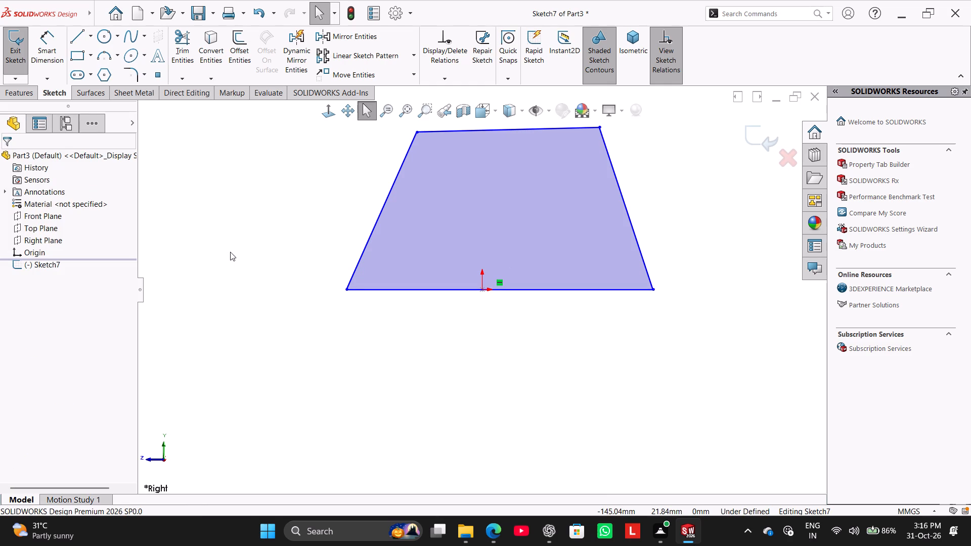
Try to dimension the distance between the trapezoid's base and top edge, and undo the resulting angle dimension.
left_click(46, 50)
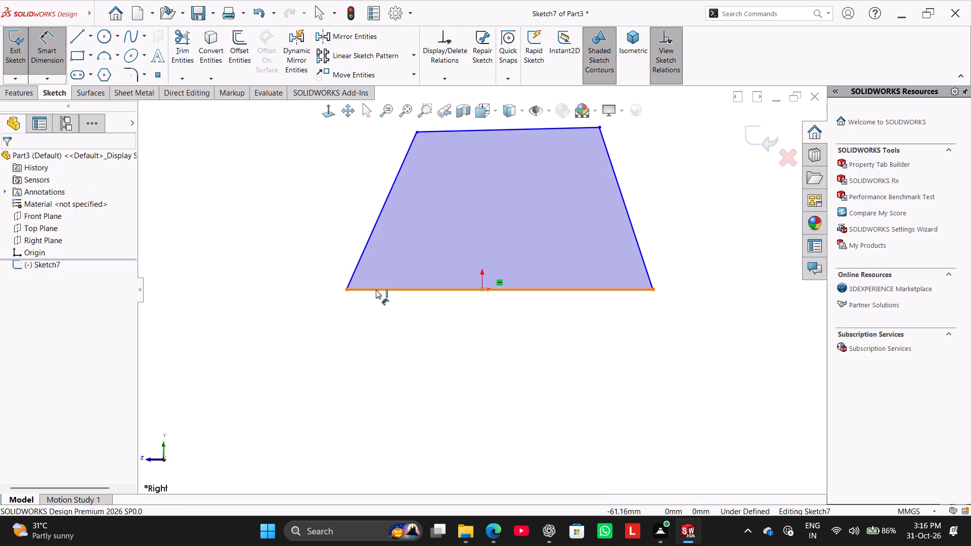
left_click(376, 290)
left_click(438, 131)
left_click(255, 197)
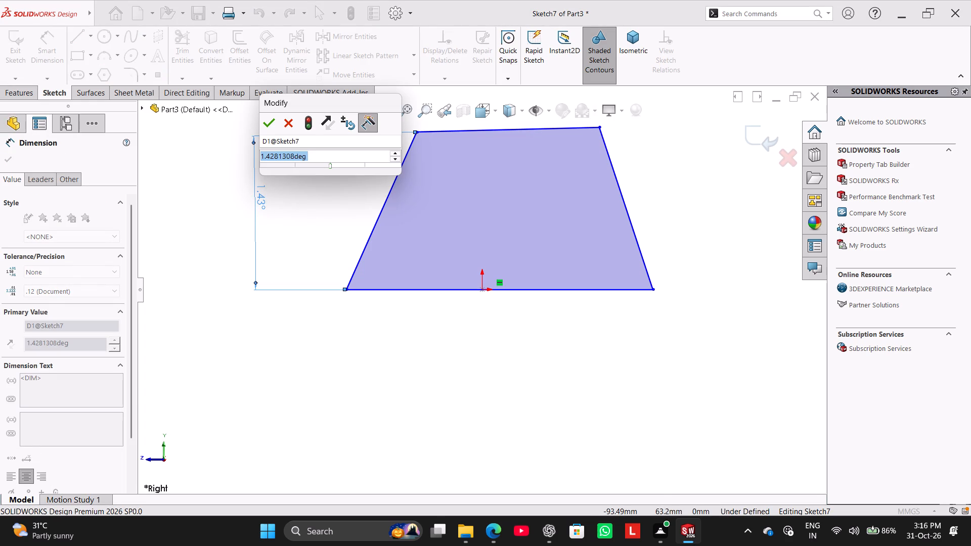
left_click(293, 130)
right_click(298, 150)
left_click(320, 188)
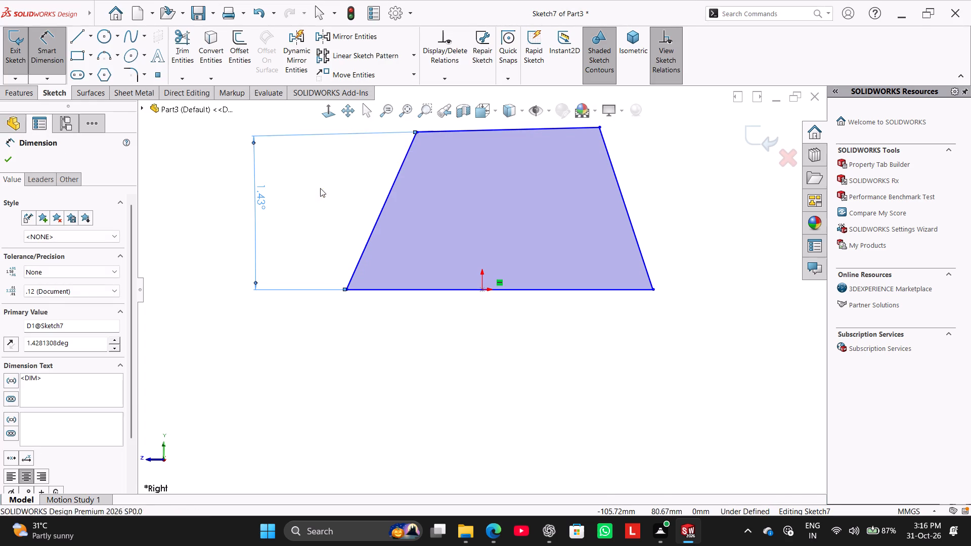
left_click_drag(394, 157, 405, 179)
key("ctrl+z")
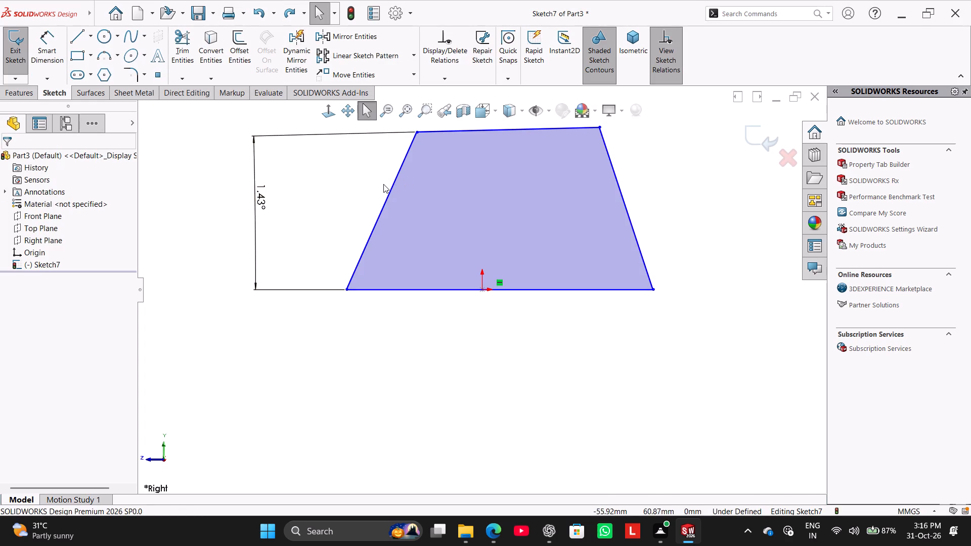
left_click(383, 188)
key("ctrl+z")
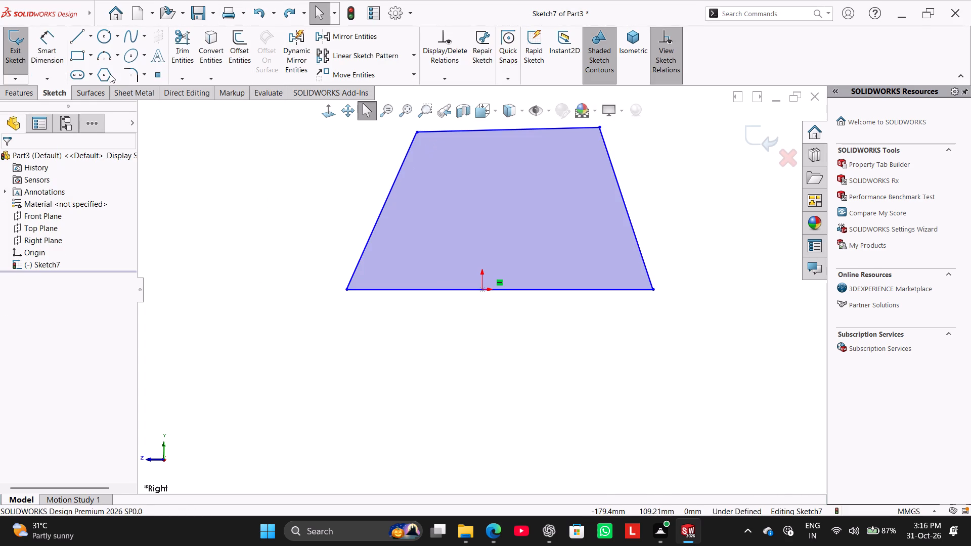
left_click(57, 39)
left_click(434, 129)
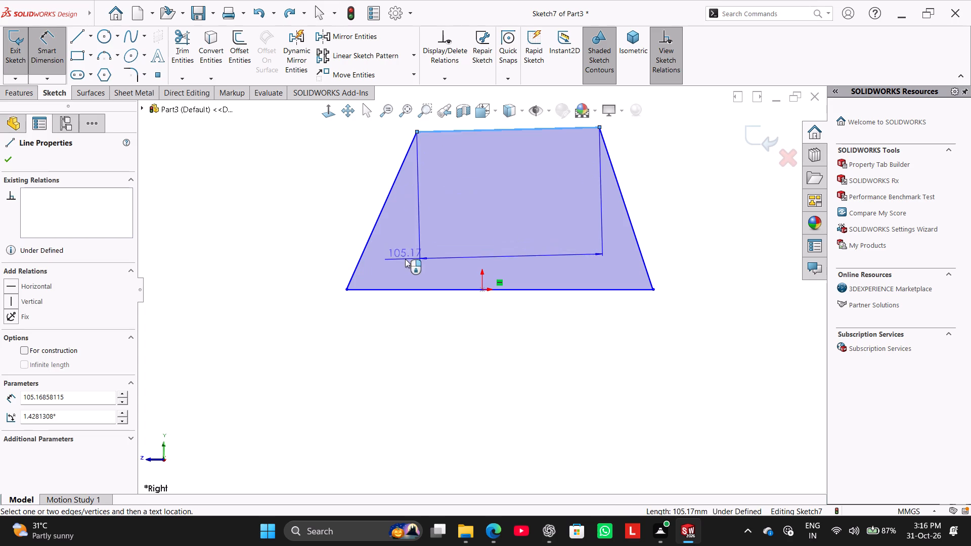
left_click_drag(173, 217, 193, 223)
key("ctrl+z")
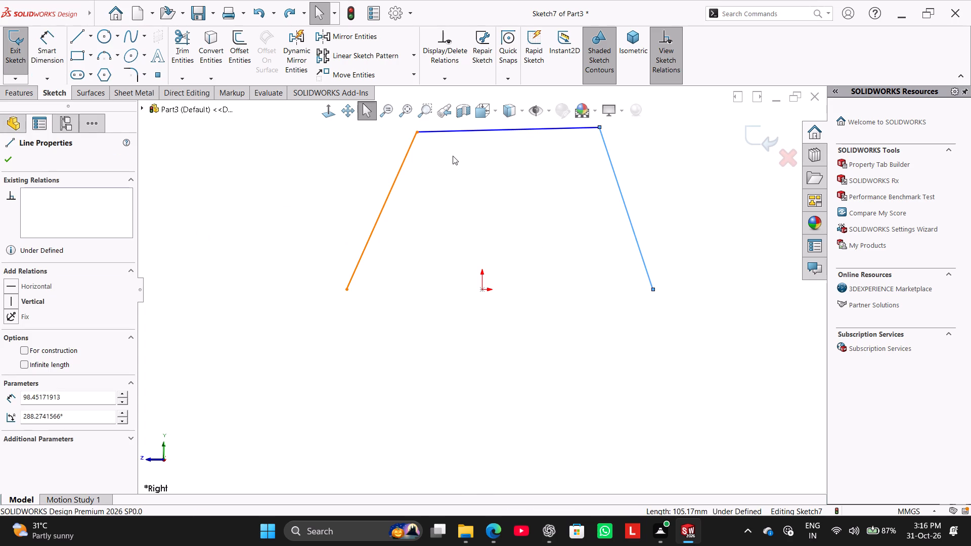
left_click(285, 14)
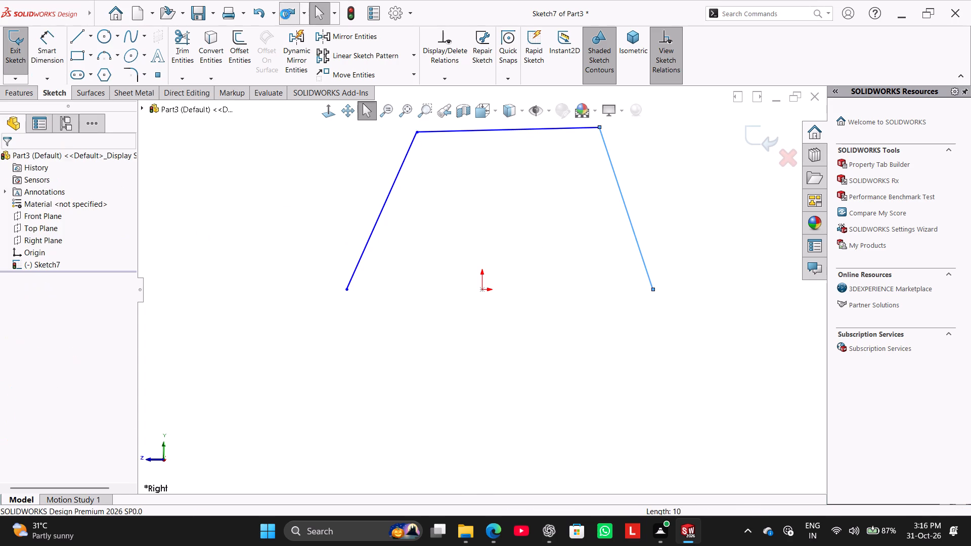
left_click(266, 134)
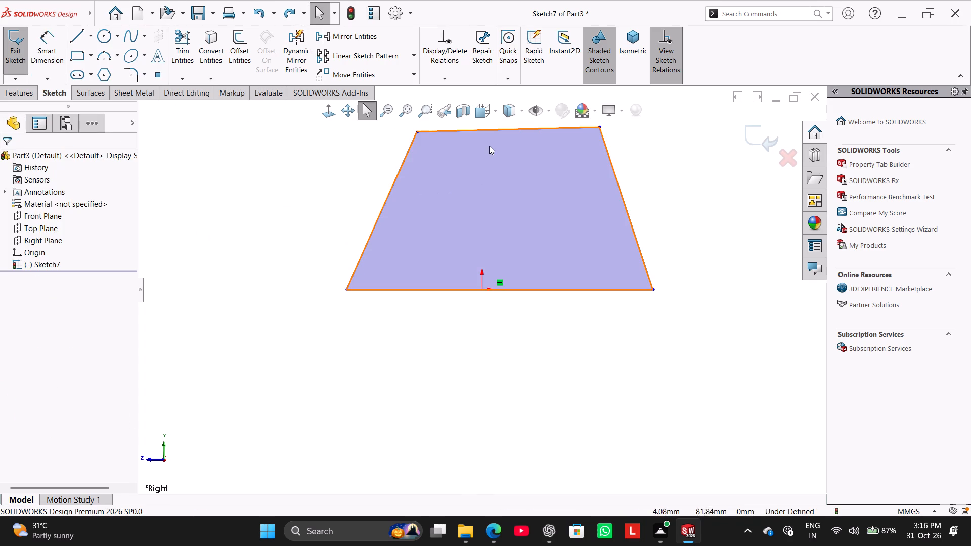
Add a horizontal relation to the trapezoid's slightly tilted top edge.
right_click(495, 130)
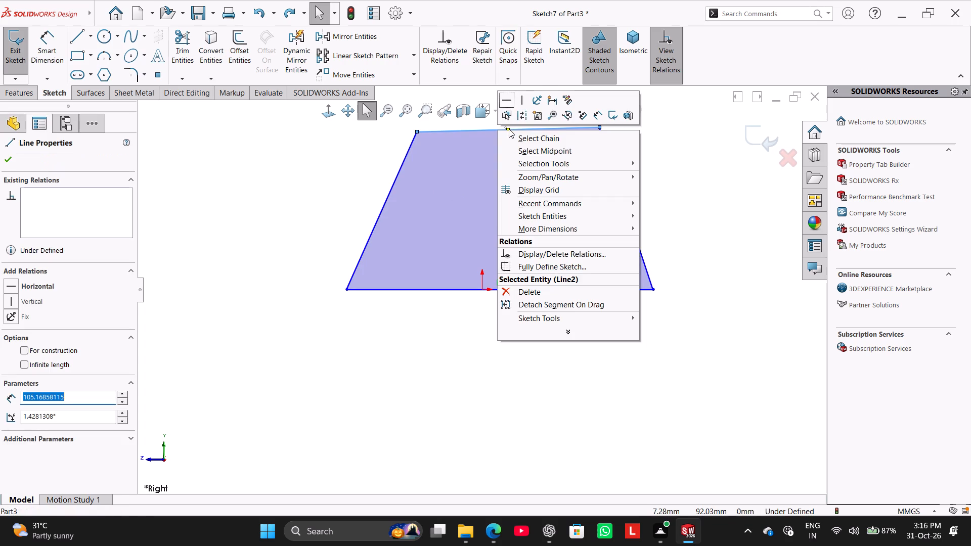
left_click(509, 102)
left_click(306, 179)
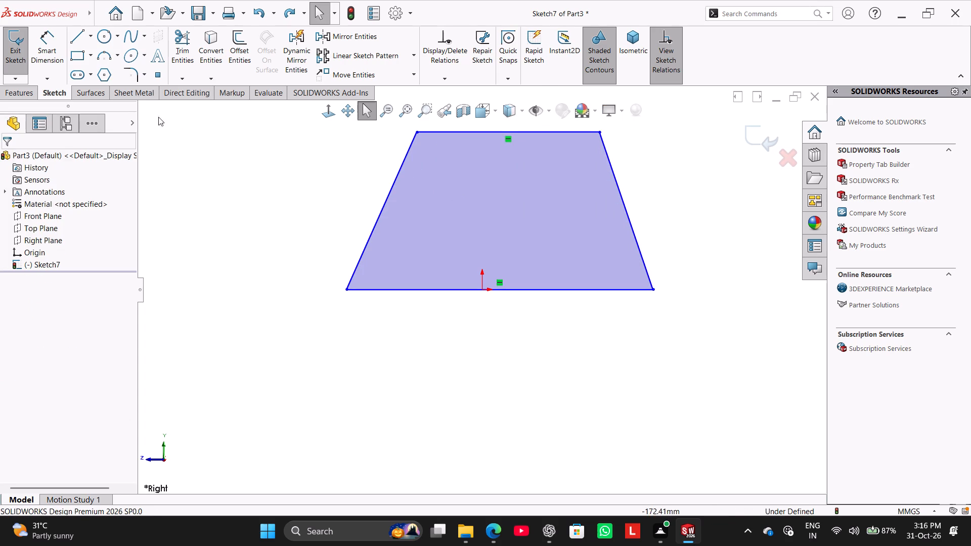
Dimension the vertical distance between the trapezoid's top edge and base as 220 mm.
left_click(59, 39)
left_click(505, 132)
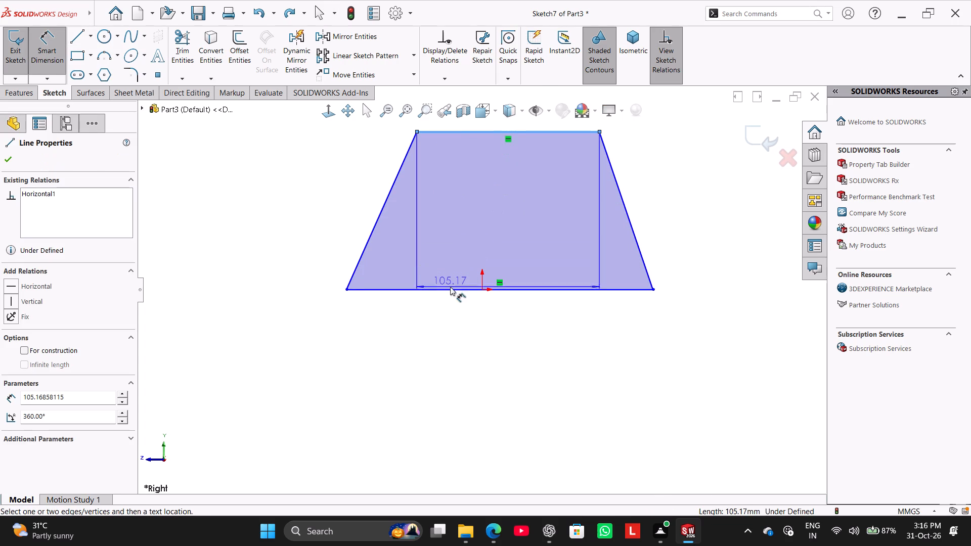
left_click(450, 288)
left_click(272, 225)
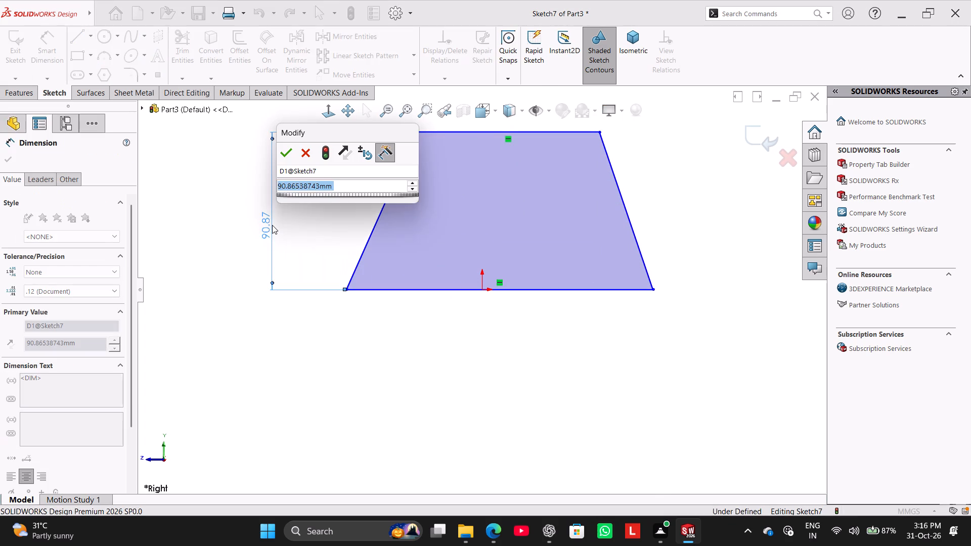
type("220")
key("Return")
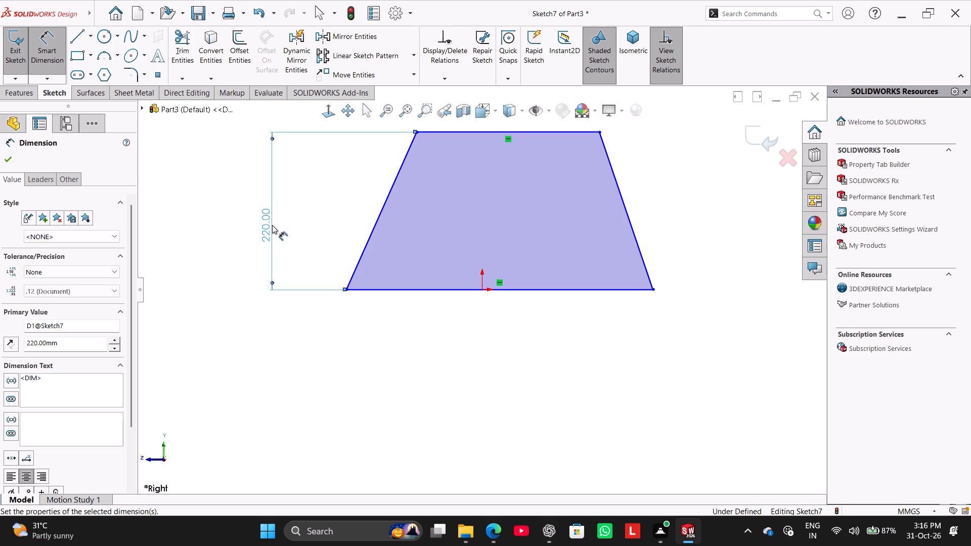
Dimension the trapezoid's base at 300 mm.
left_click(597, 288)
left_click(517, 359)
type("300")
key("Return")
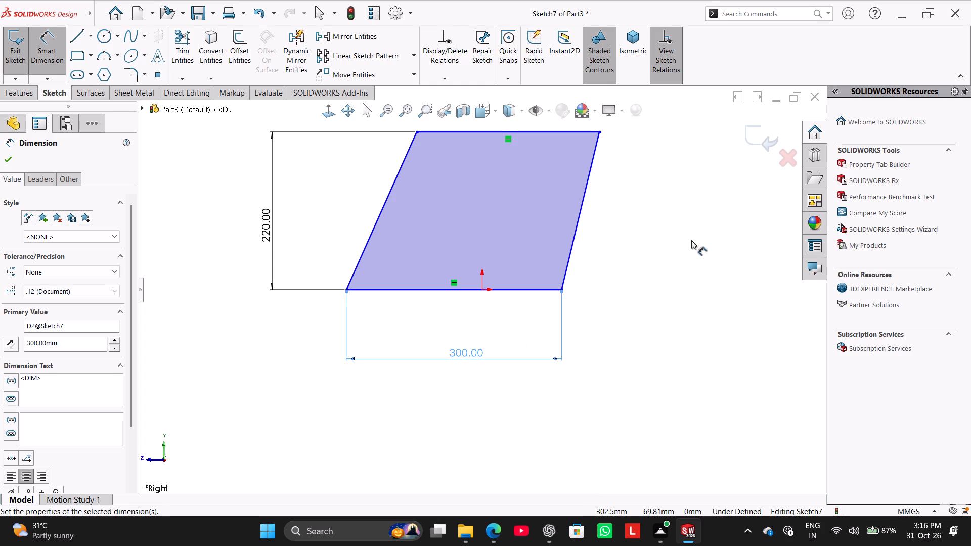
right_click(688, 241)
left_click(717, 276)
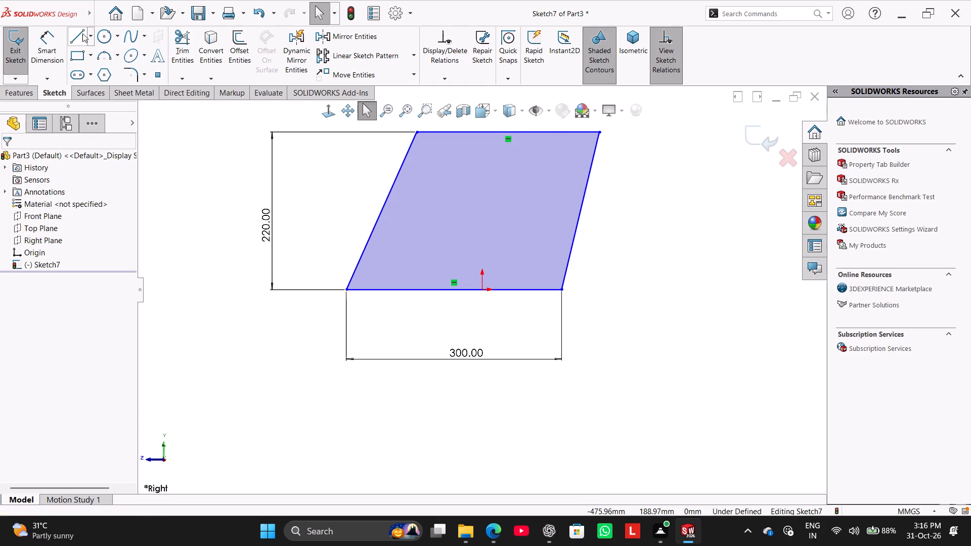
Draw a construction centerline from the origin to the midpoint of the trapezoid's top edge and make it vertical.
left_click(90, 38)
left_click(101, 66)
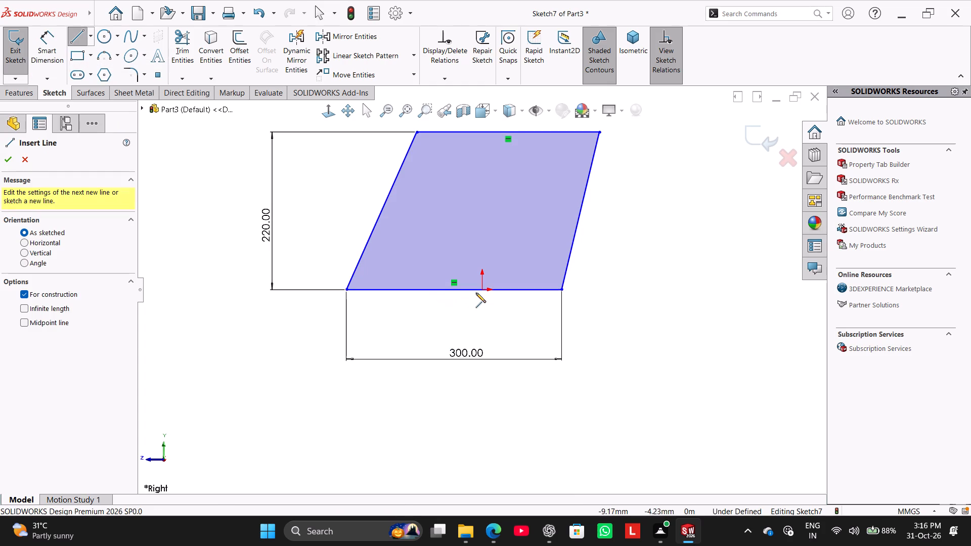
left_click(482, 289)
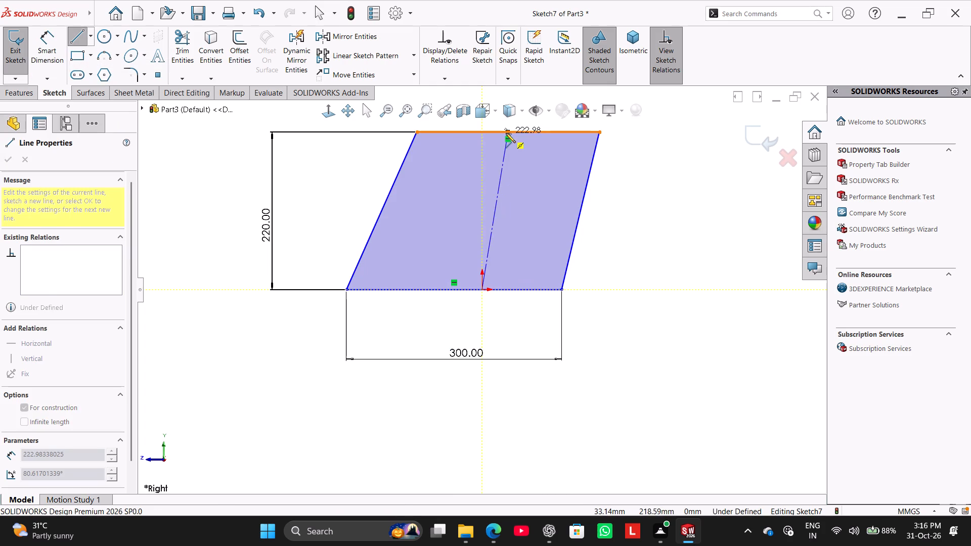
left_click(506, 133)
right_click(632, 190)
left_click(652, 198)
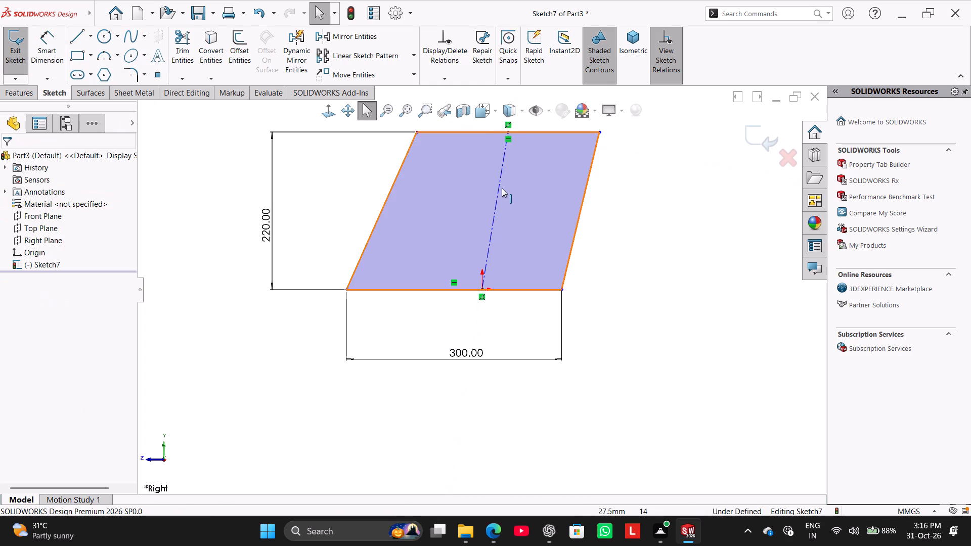
right_click(500, 185)
left_click(524, 158)
left_click(631, 193)
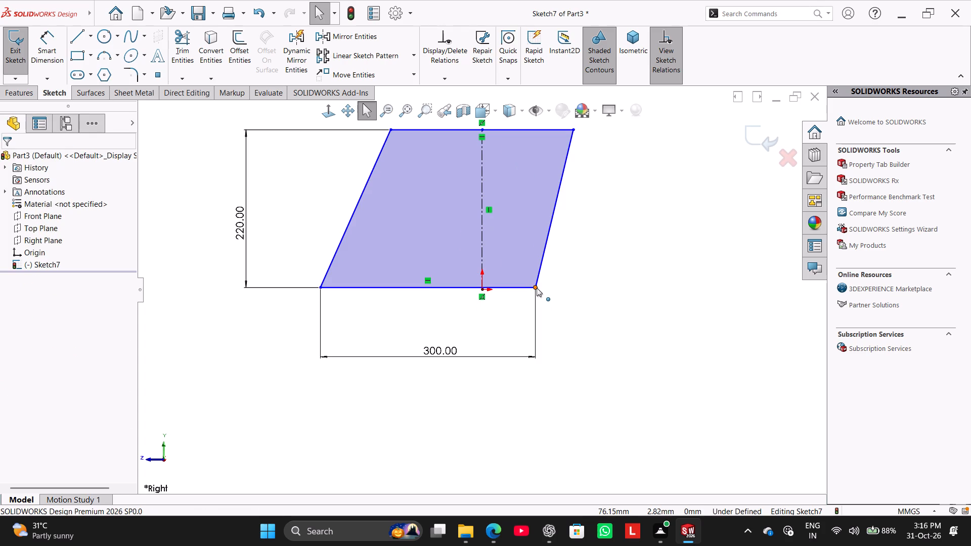
Make the trapezoid's two slanted sides symmetric about the vertical centerline.
left_click(539, 270, "ctrl")
left_click(341, 237, "ctrl")
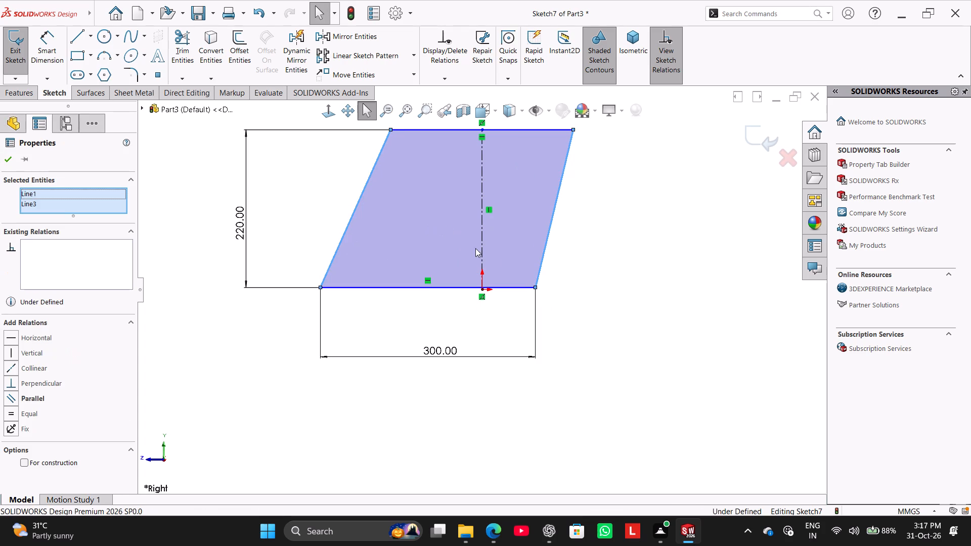
left_click(481, 251, "ctrl")
left_click(35, 422)
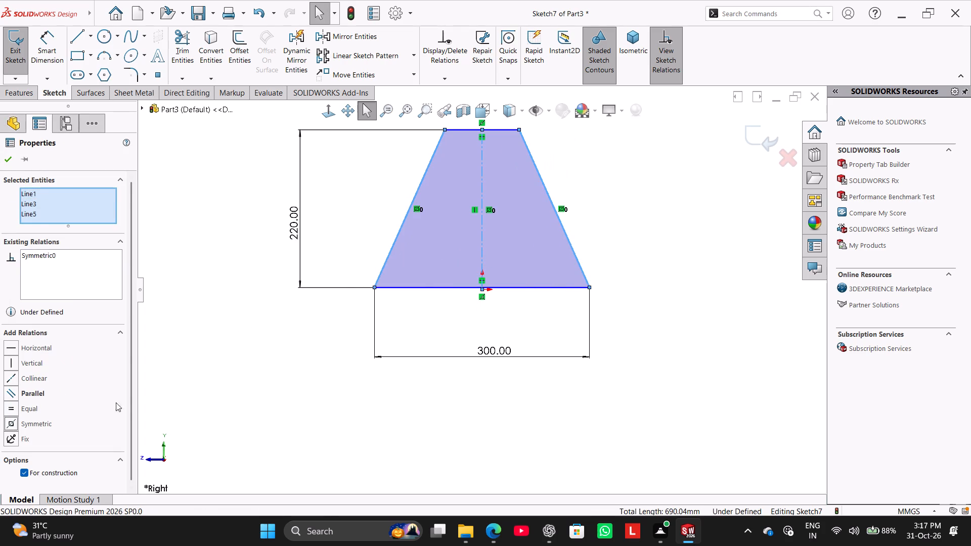
left_click(167, 401)
Dimension the trapezoid's top edge at 160 mm.
left_click(51, 51)
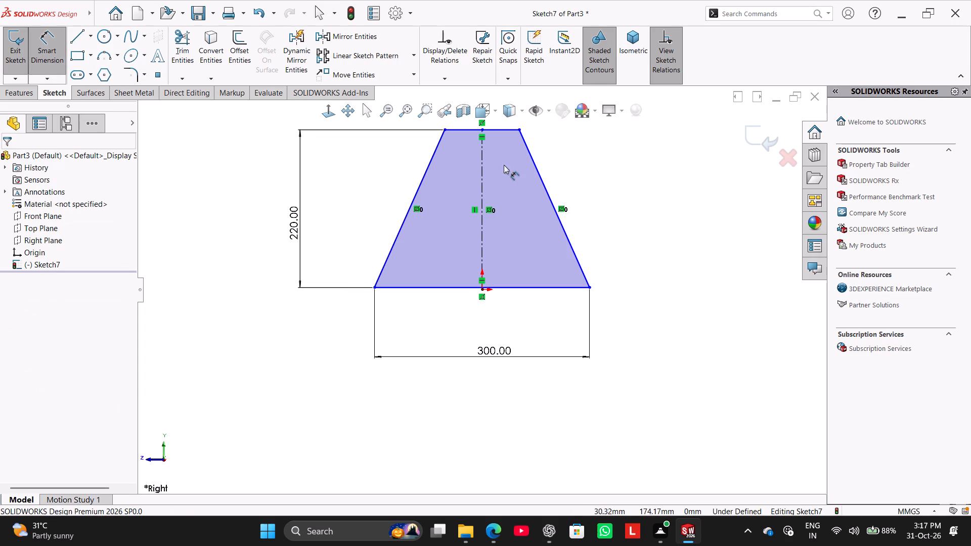
scroll(504, 165, "up", 2)
left_click(504, 176)
left_click(492, 147)
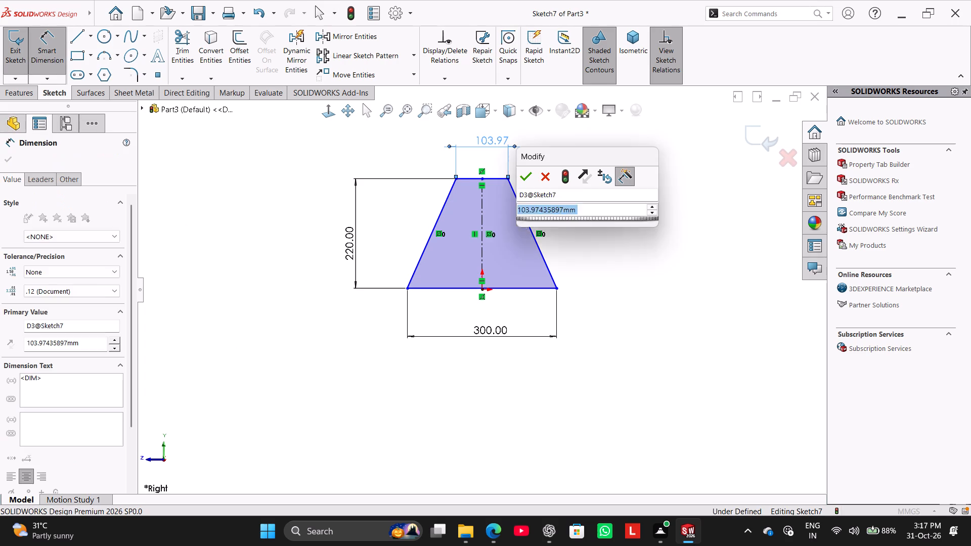
type("160")
key("Return")
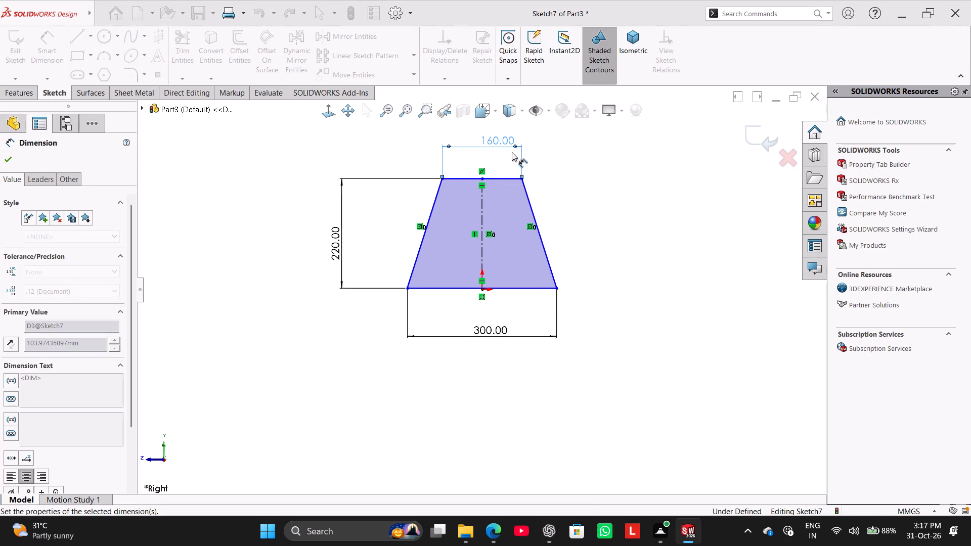
right_click(614, 219)
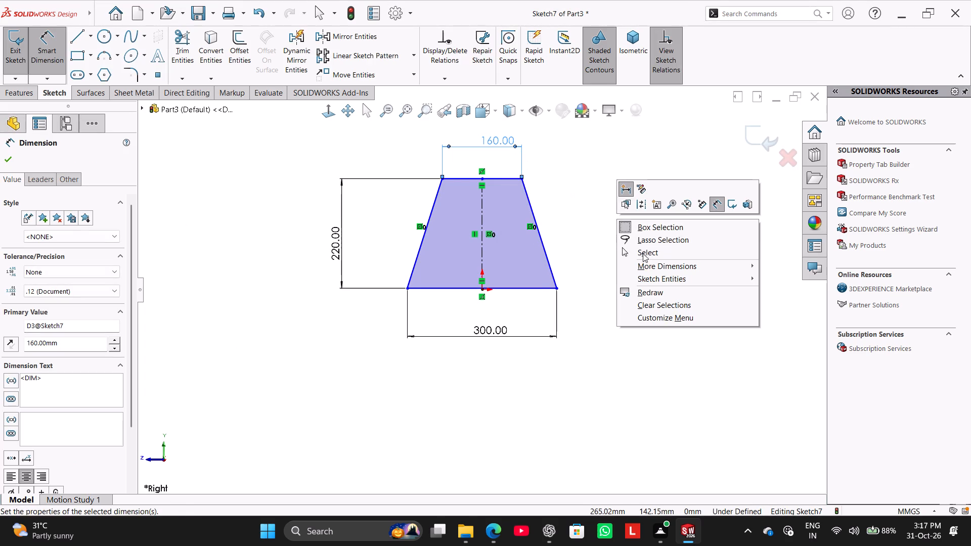
left_click(643, 251)
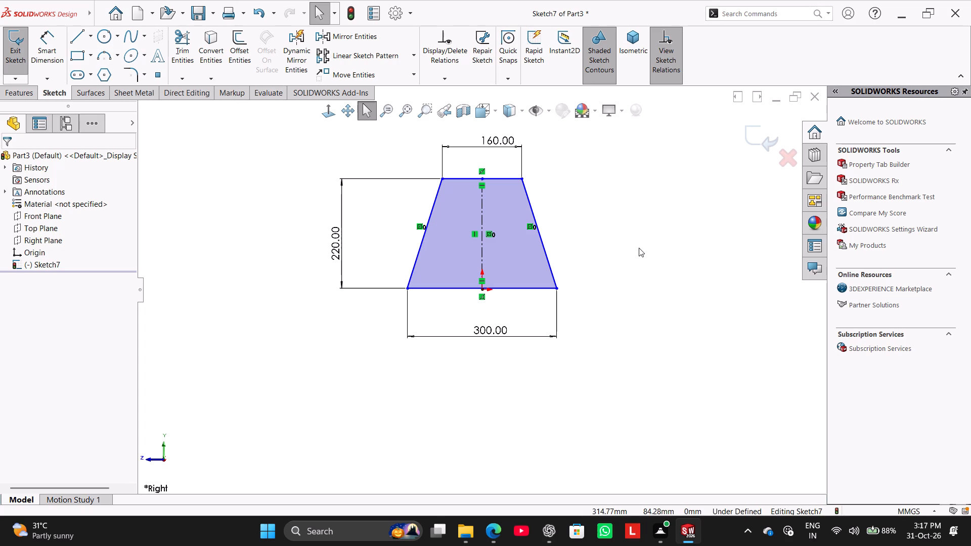
Make the trapezoid's base coincident with the centerline's lower endpoint at the origin.
left_click(511, 289, "ctrl")
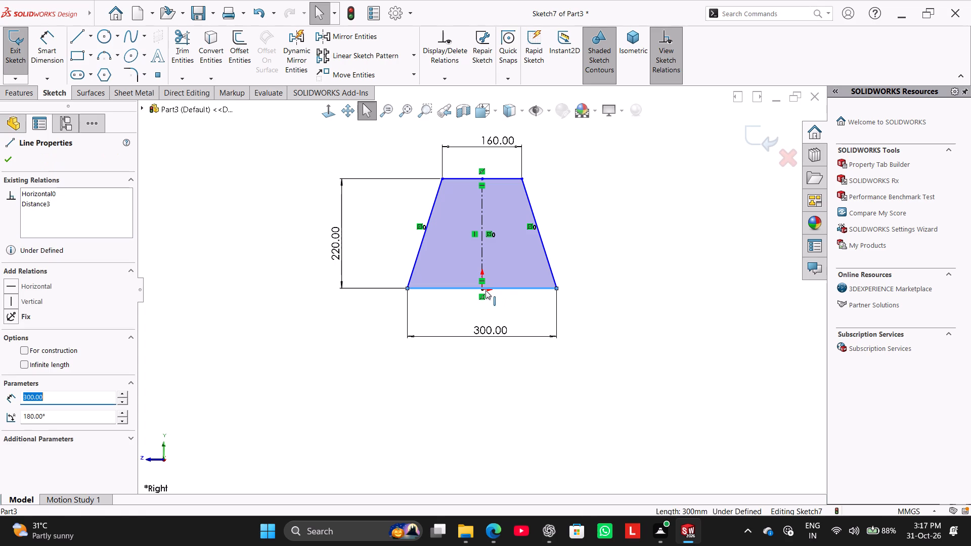
left_click(483, 289, "ctrl")
left_click(27, 351)
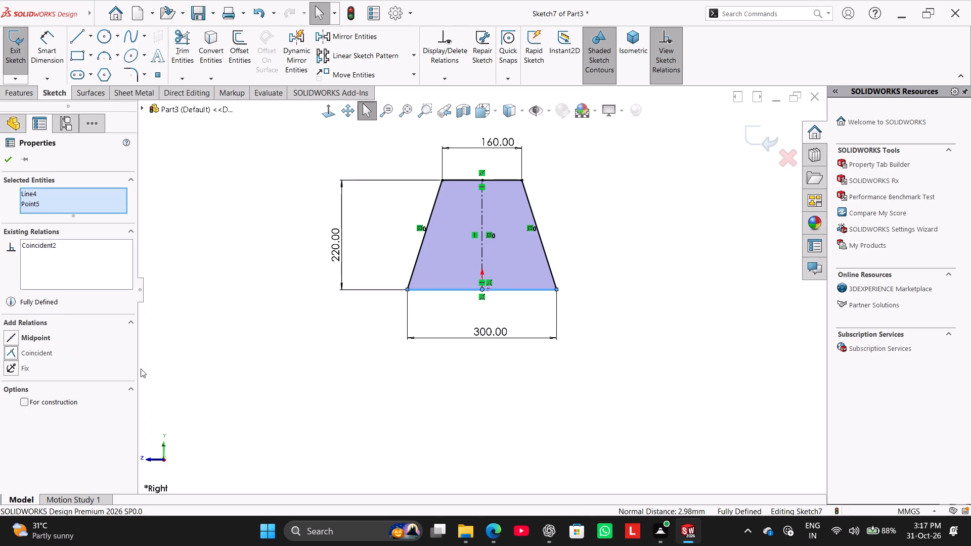
left_click(180, 370)
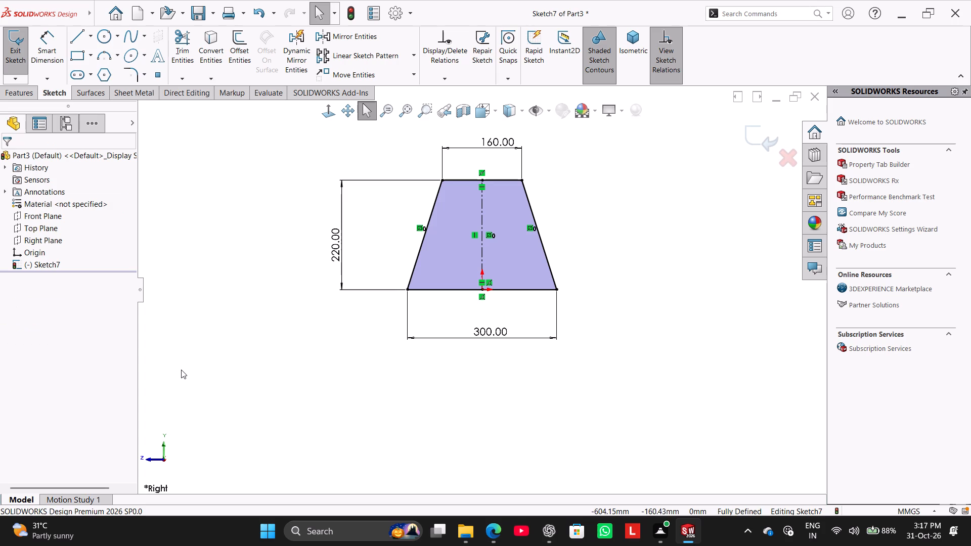
Extrude the trapezoid sketch as a Mid Plane boss 200 mm deep and view the block in isometric.
left_click(24, 89)
left_click(23, 63)
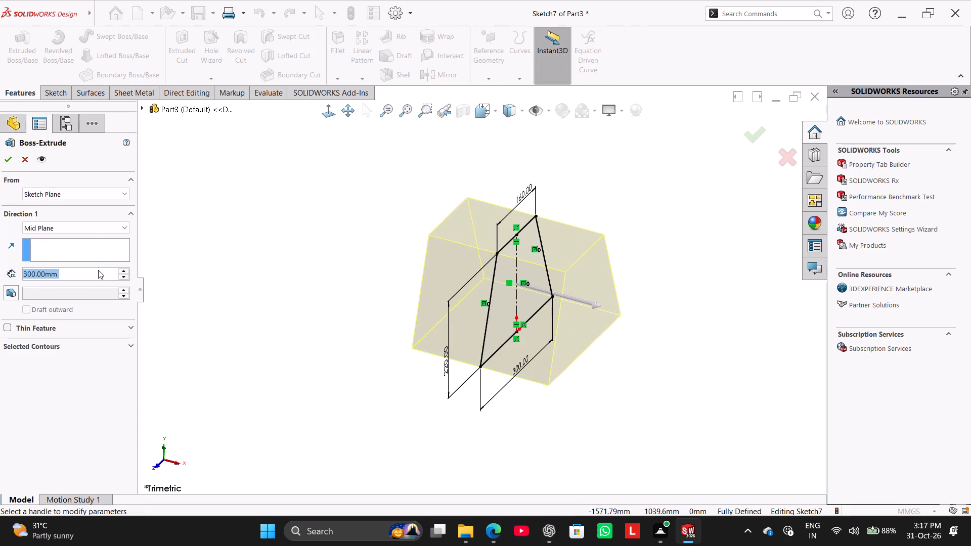
type("200")
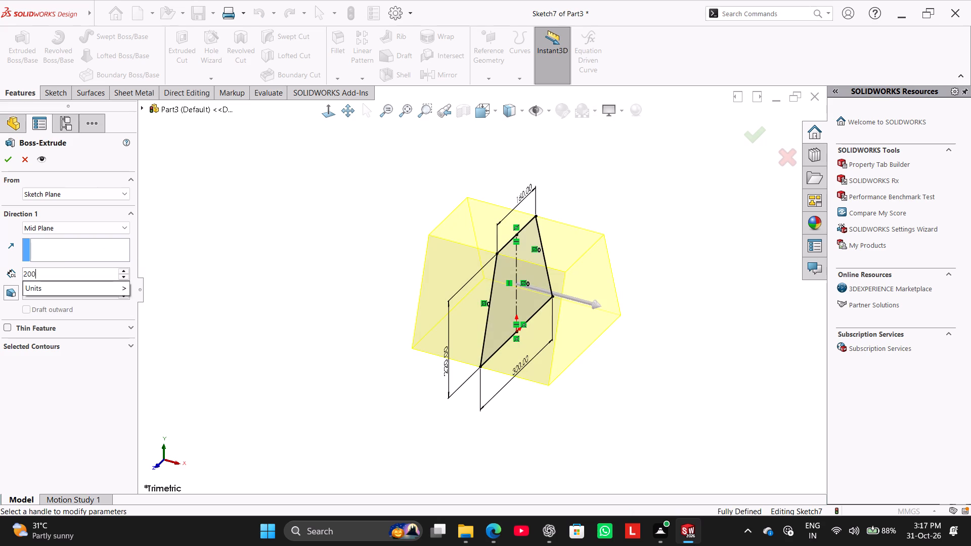
key("Return")
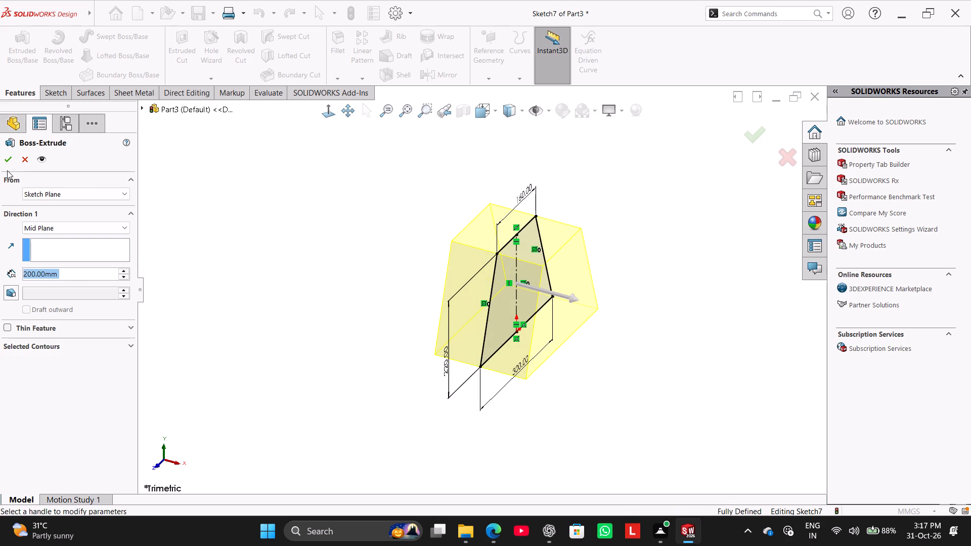
left_click(8, 163)
right_click_drag(255, 344, 420, 251)
left_click(226, 311)
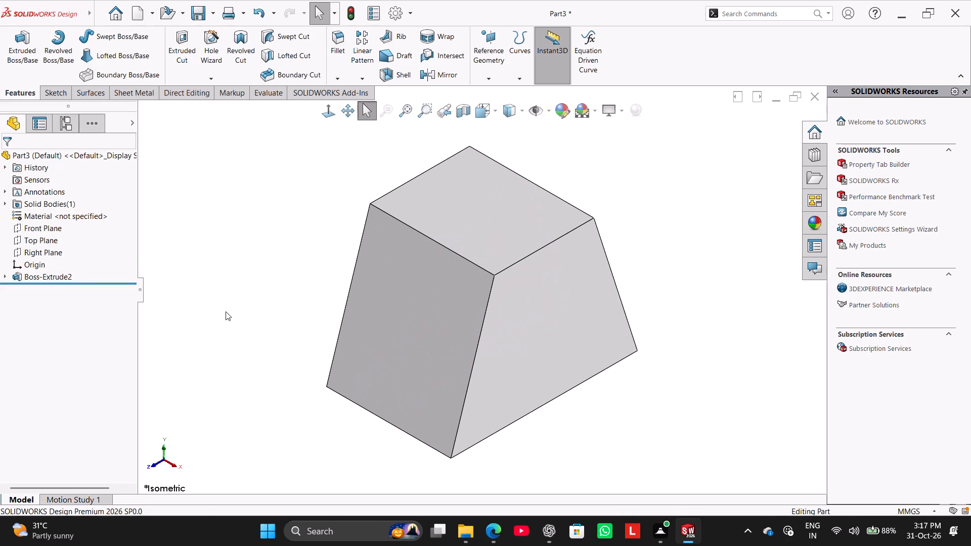
middle_click_drag(279, 342, 313, 354)
scroll(320, 384, "up", 1)
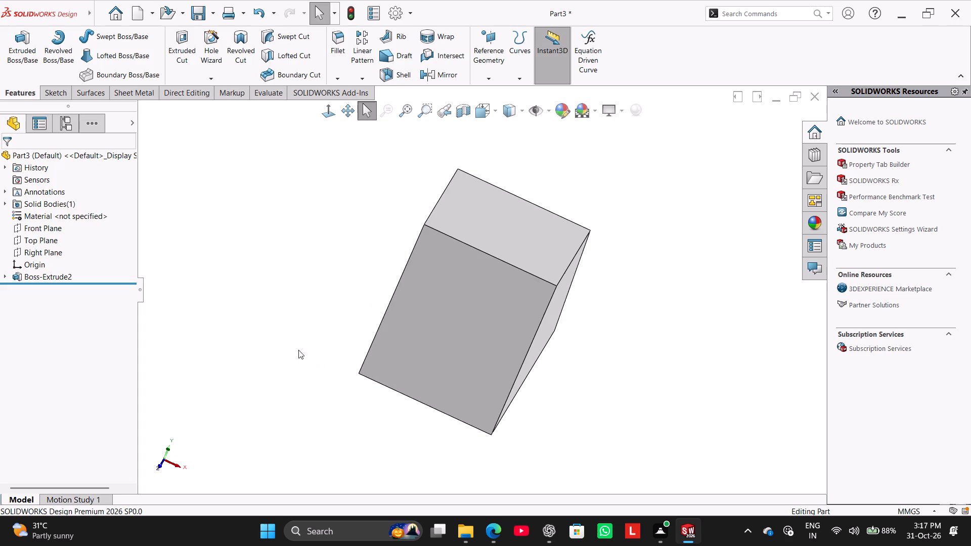
right_click_drag(261, 356, 454, 183)
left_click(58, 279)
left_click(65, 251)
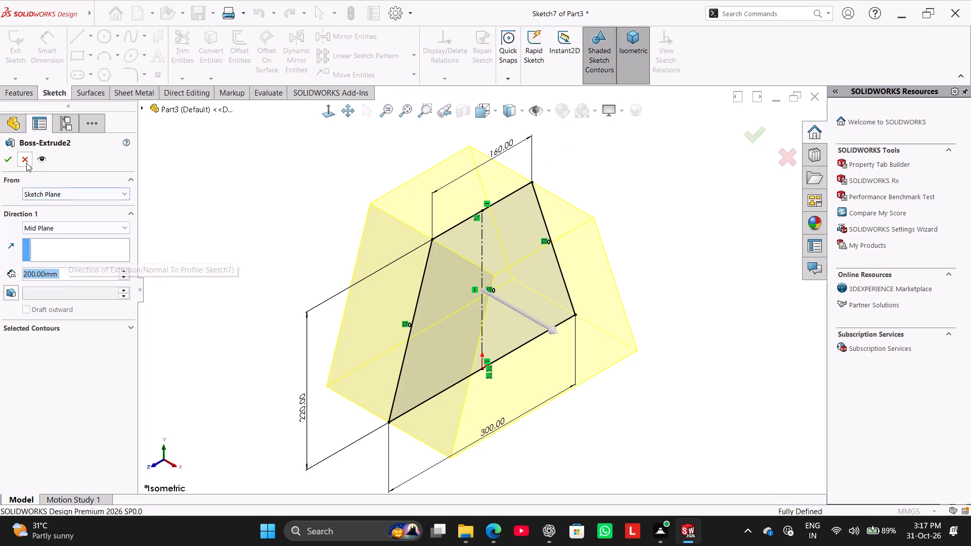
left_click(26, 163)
Reopen the extruded block's sketch, move the 220 mm height dimension closer to the trapezoid, and exit the sketch.
right_click(53, 282)
left_click(74, 253)
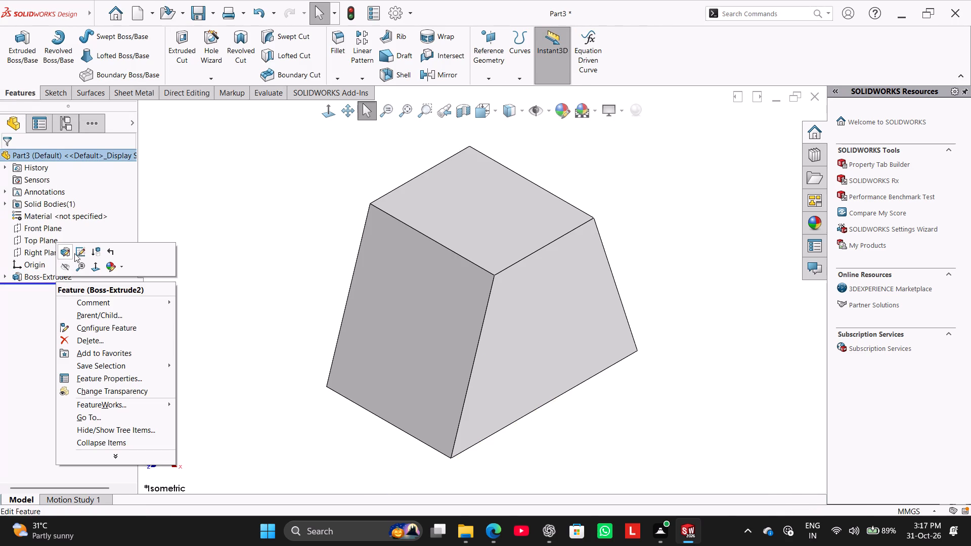
key("period")
key("period")
key("period")
key("period")
key("period")
key("period")
key("period")
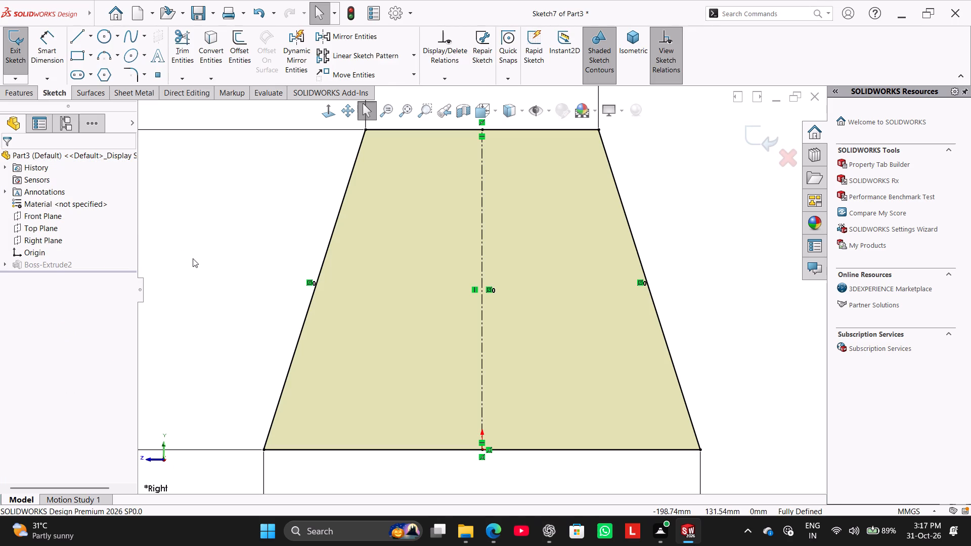
scroll(252, 325, "up", 3)
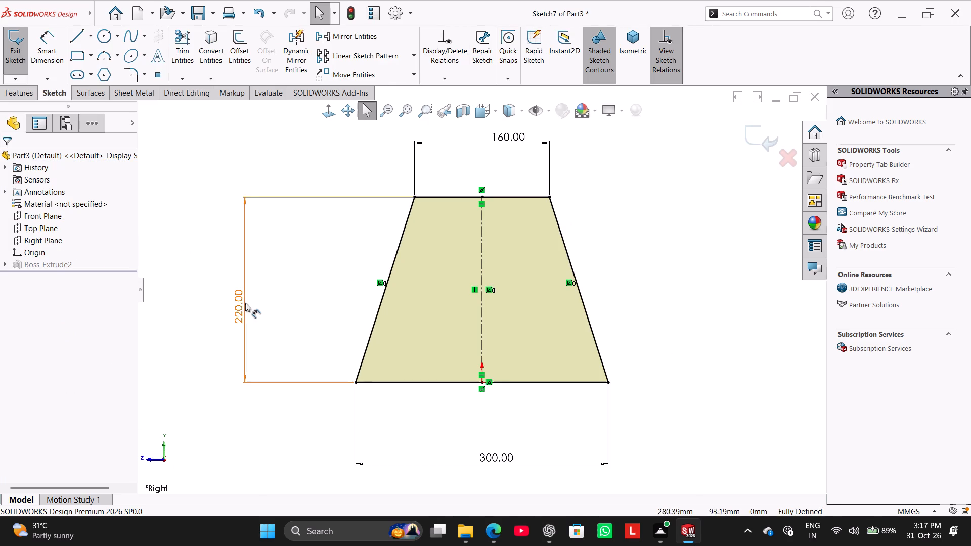
left_click_drag(240, 301, 290, 324)
left_click(225, 386)
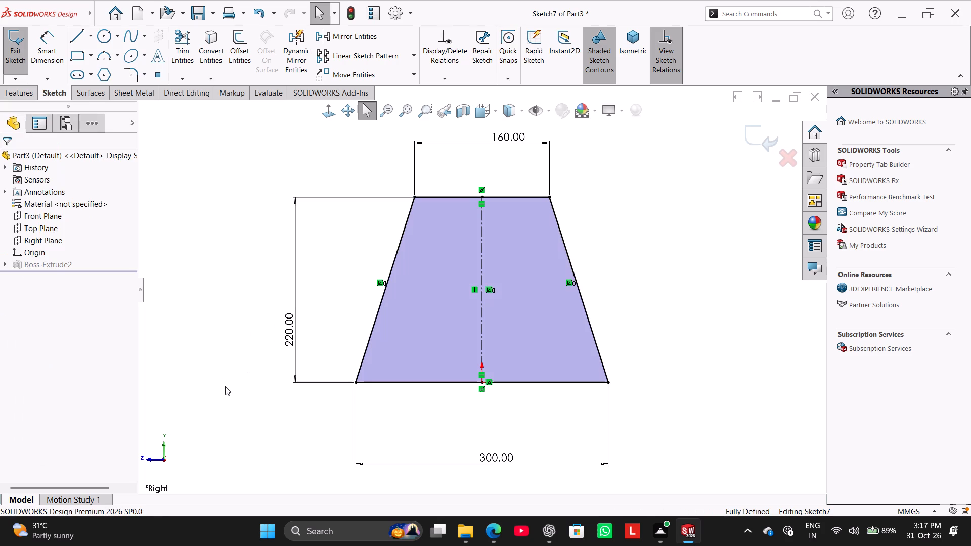
left_click(27, 51)
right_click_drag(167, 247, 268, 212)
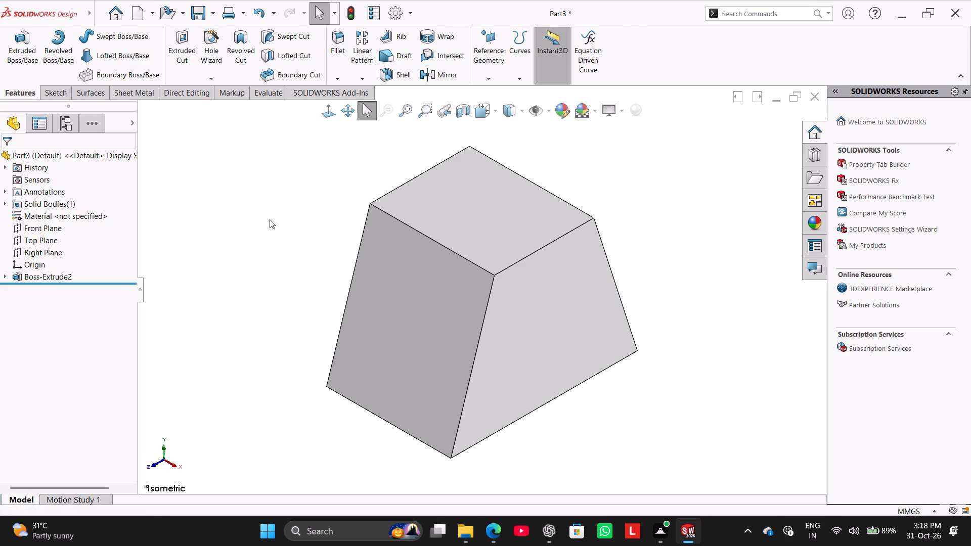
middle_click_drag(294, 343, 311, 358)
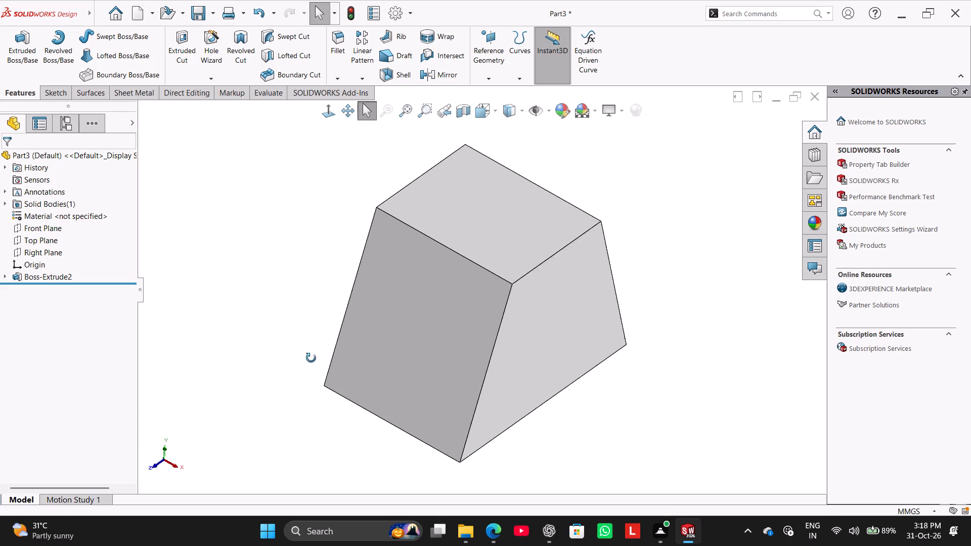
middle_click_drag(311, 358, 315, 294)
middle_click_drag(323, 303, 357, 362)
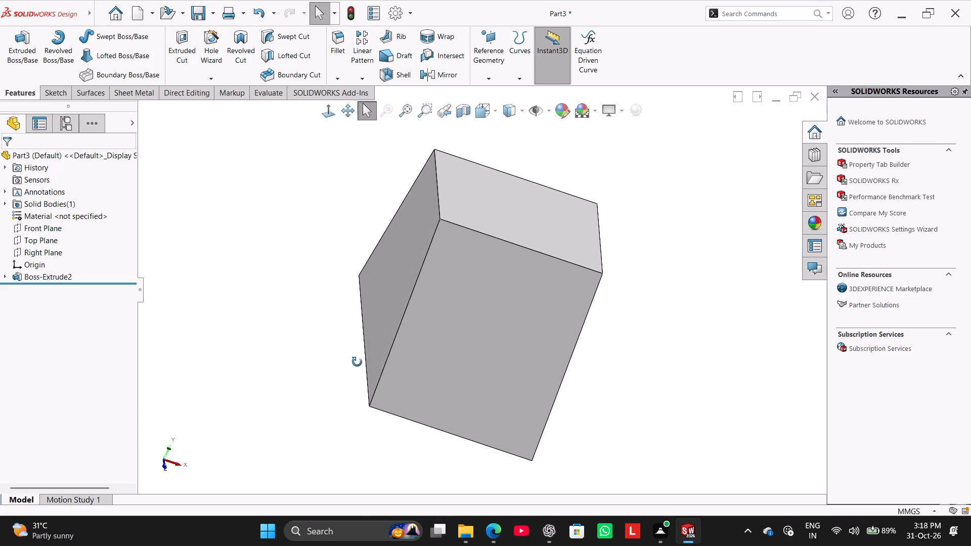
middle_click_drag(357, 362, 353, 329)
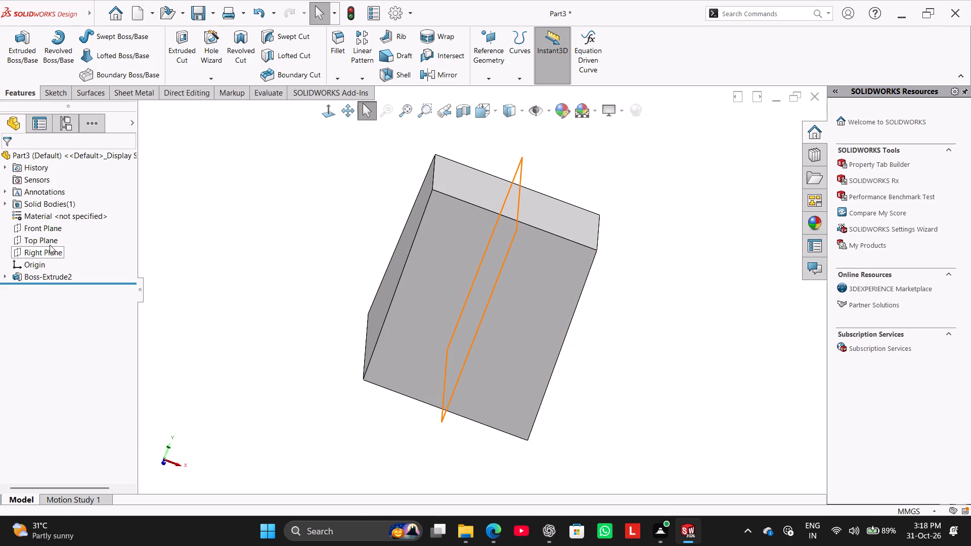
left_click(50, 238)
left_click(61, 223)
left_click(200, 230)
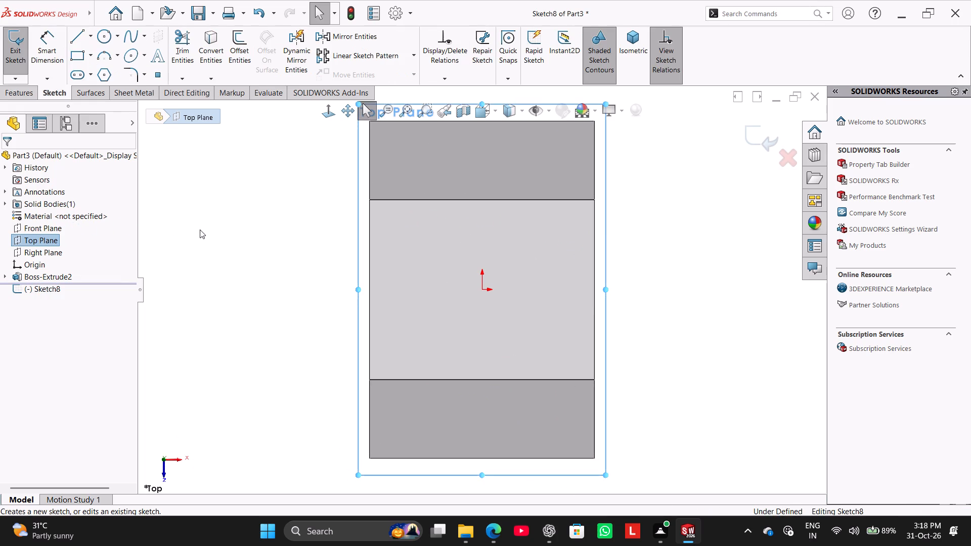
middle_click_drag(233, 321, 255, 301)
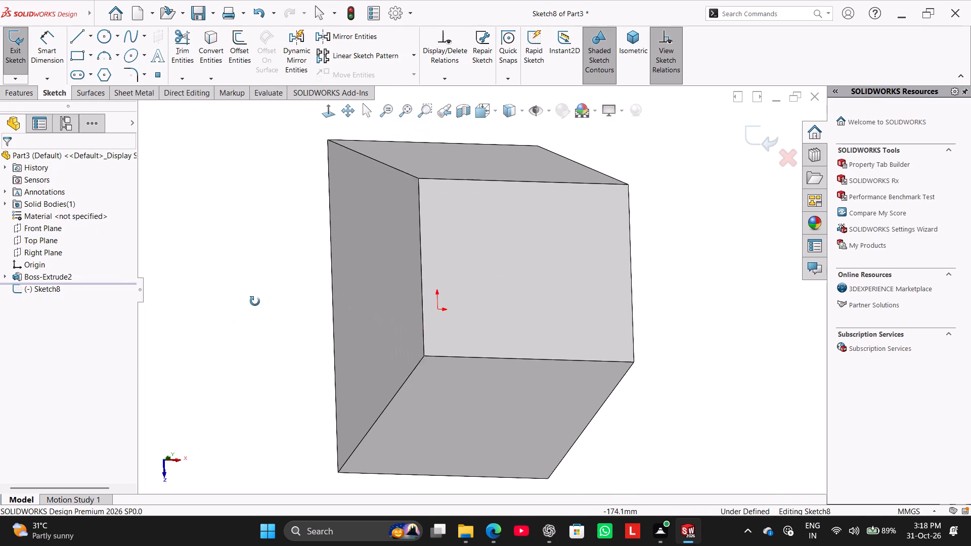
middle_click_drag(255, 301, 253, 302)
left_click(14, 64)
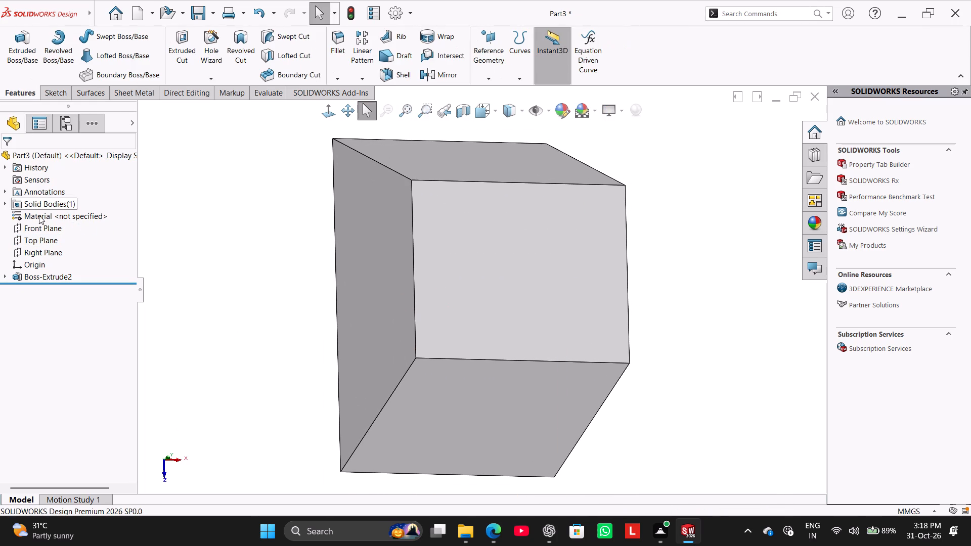
Sketch a closed trapezoid on the Front Plane from the block's two bottom corners to a shorter line along its top edge.
left_click(50, 223)
left_click(61, 206)
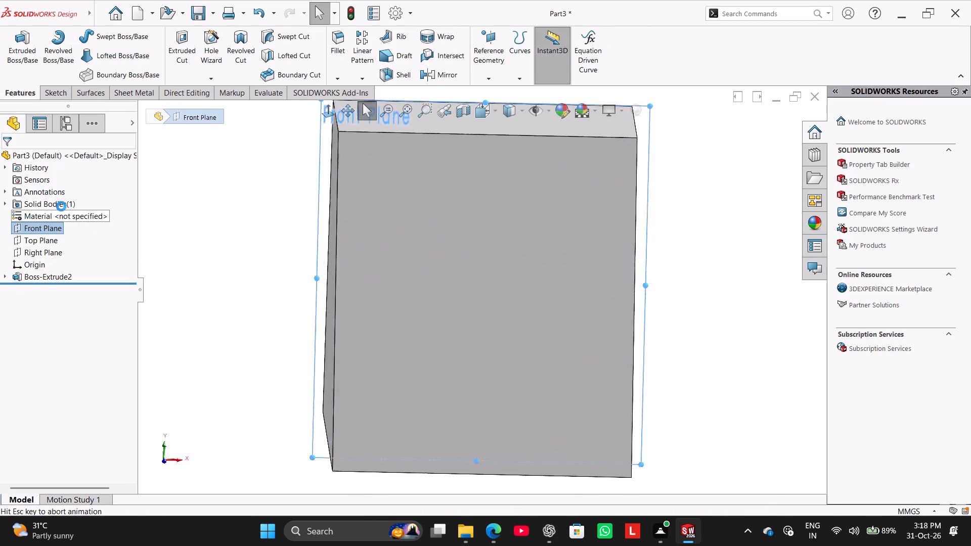
left_click(188, 227)
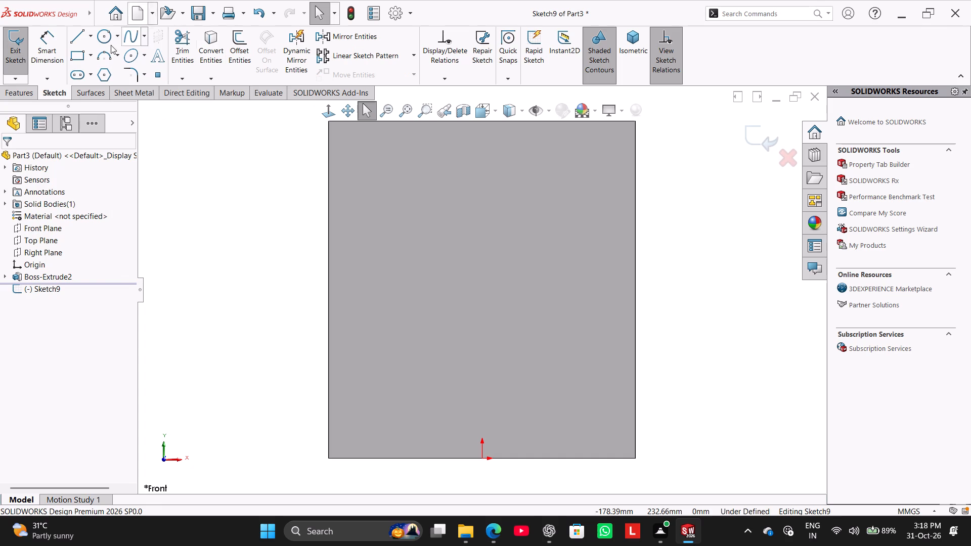
left_click(83, 36)
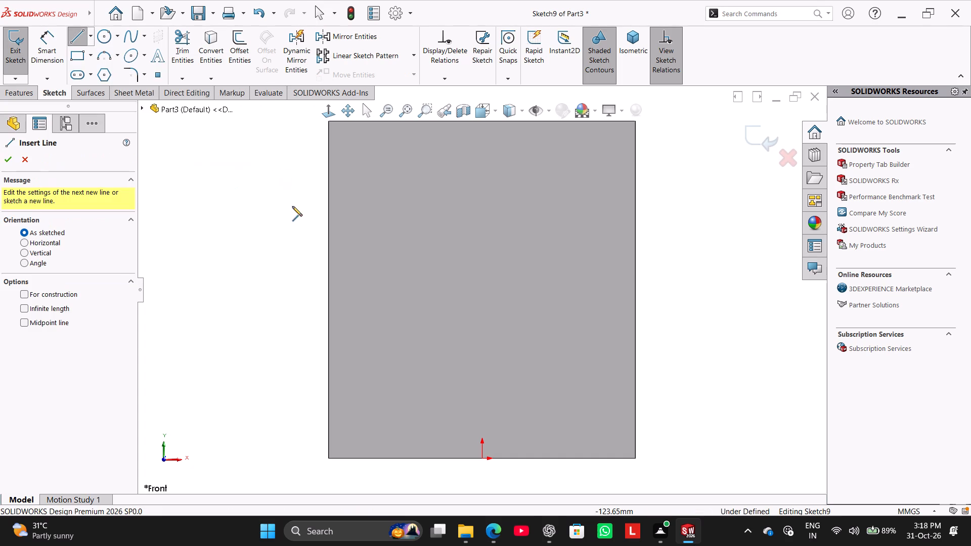
left_click(328, 457)
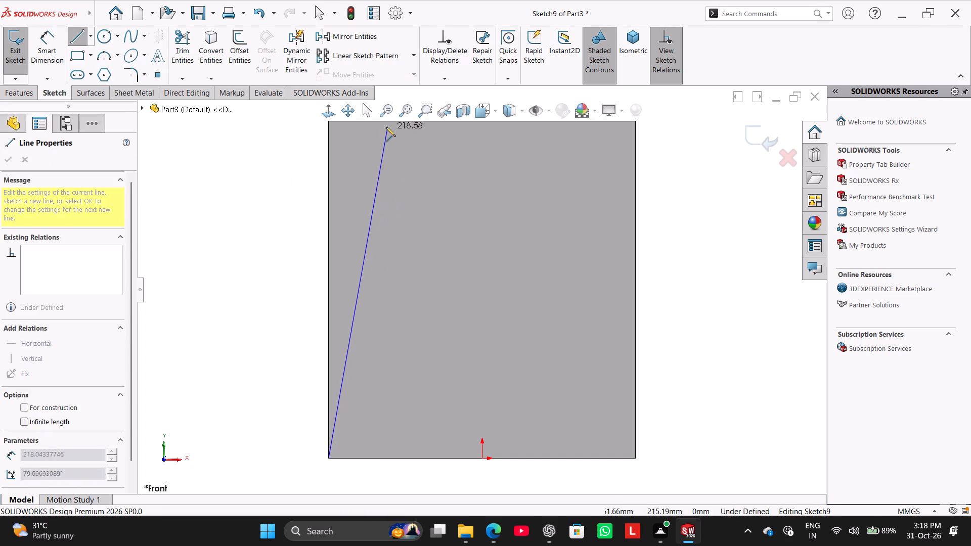
left_click(383, 121)
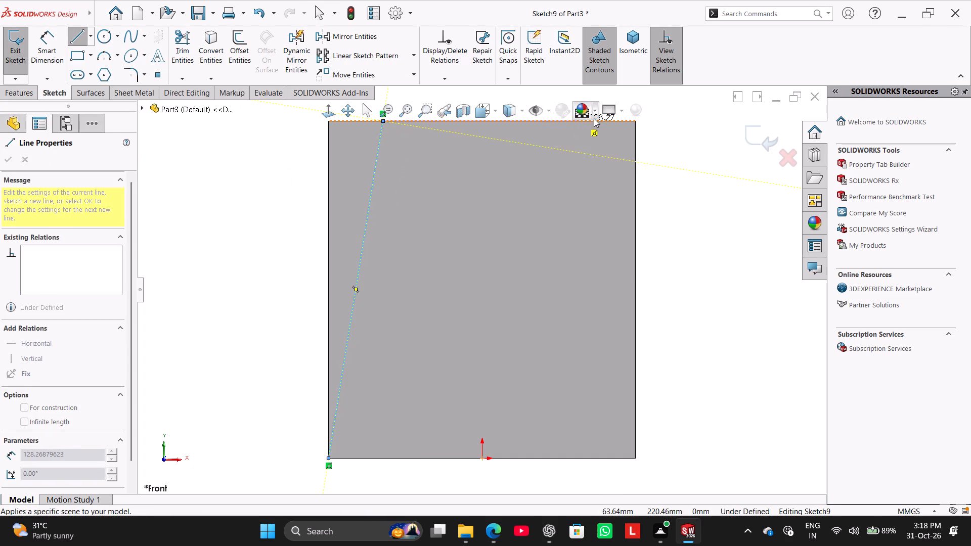
scroll(582, 149, "up", 2)
left_click(559, 174)
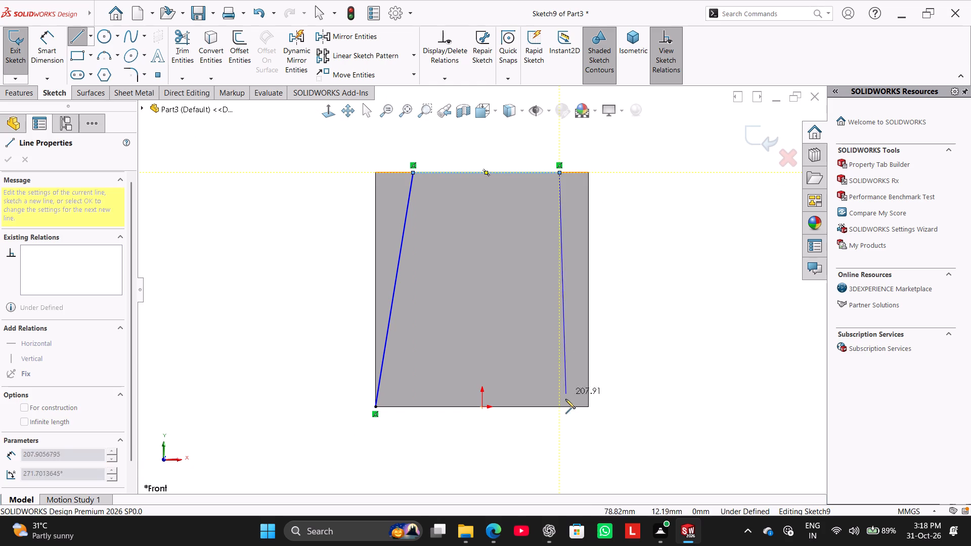
left_click(589, 406)
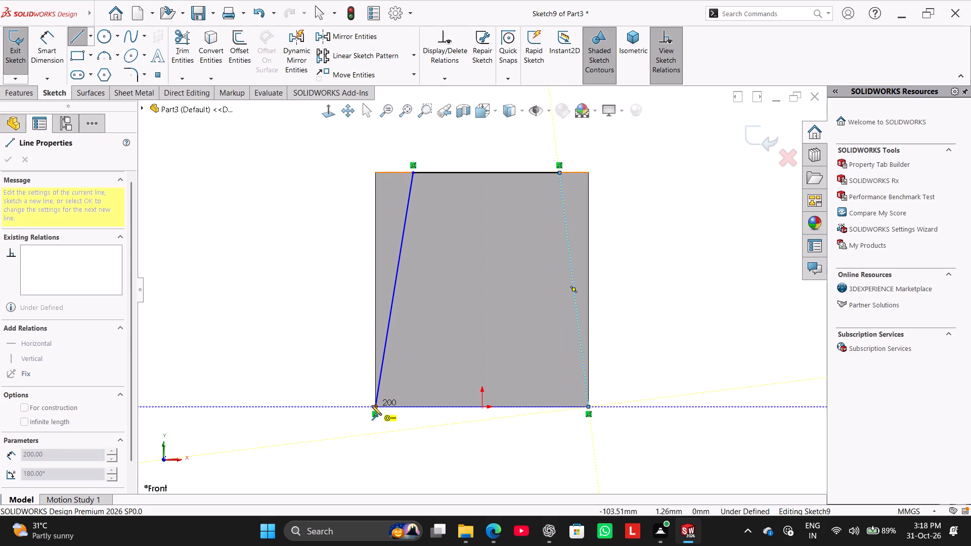
left_click(374, 405)
right_click(280, 368)
left_click(300, 378)
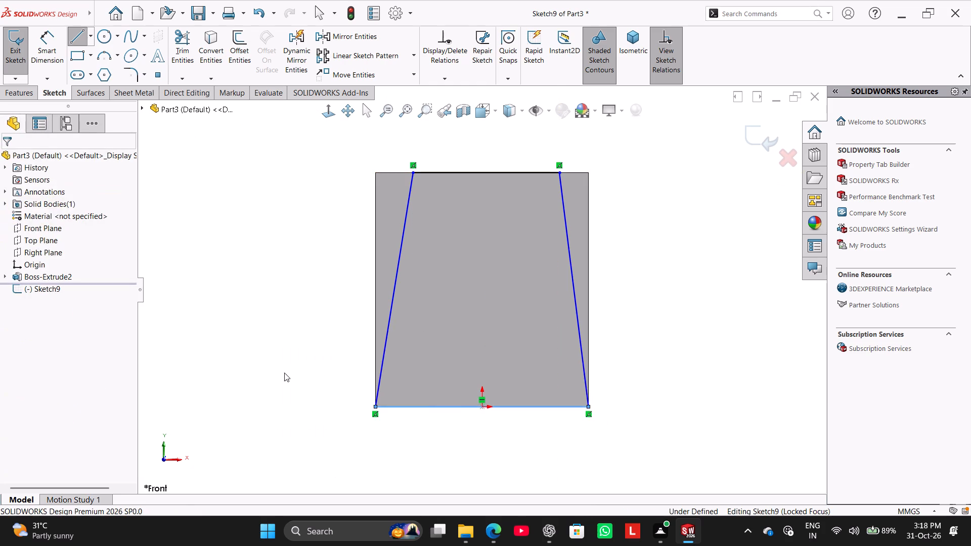
Dimension the trapezoid's top line at 130 mm.
left_click(40, 48)
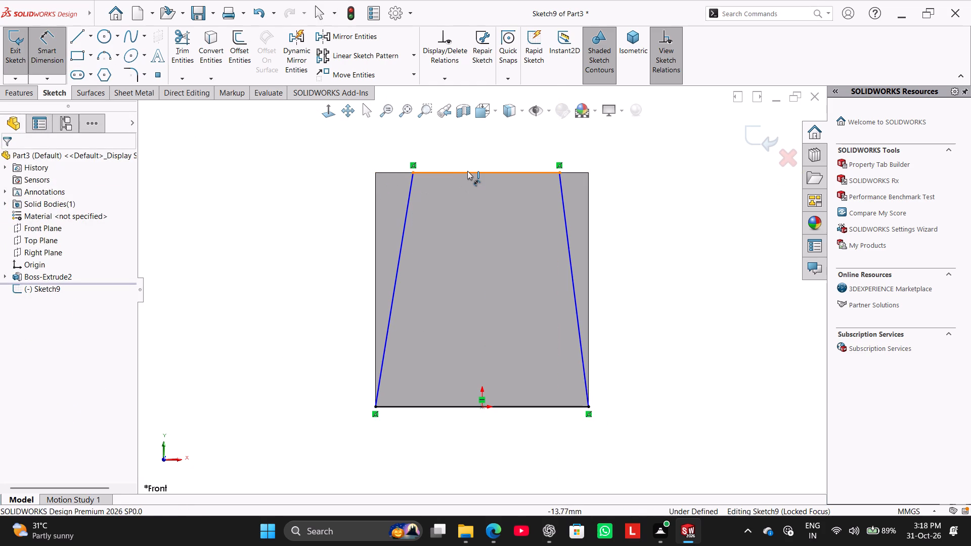
left_click(467, 171)
left_click(475, 146)
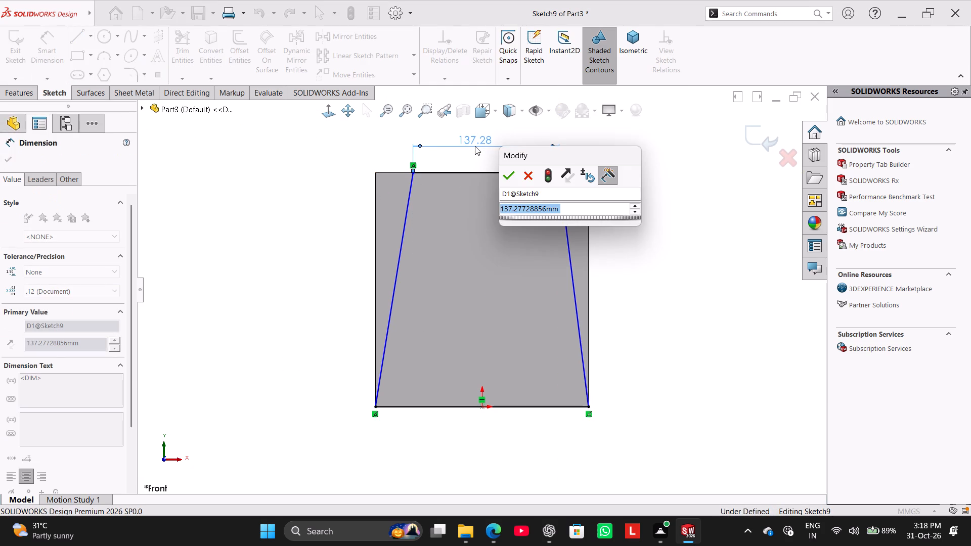
type("130")
key("Return")
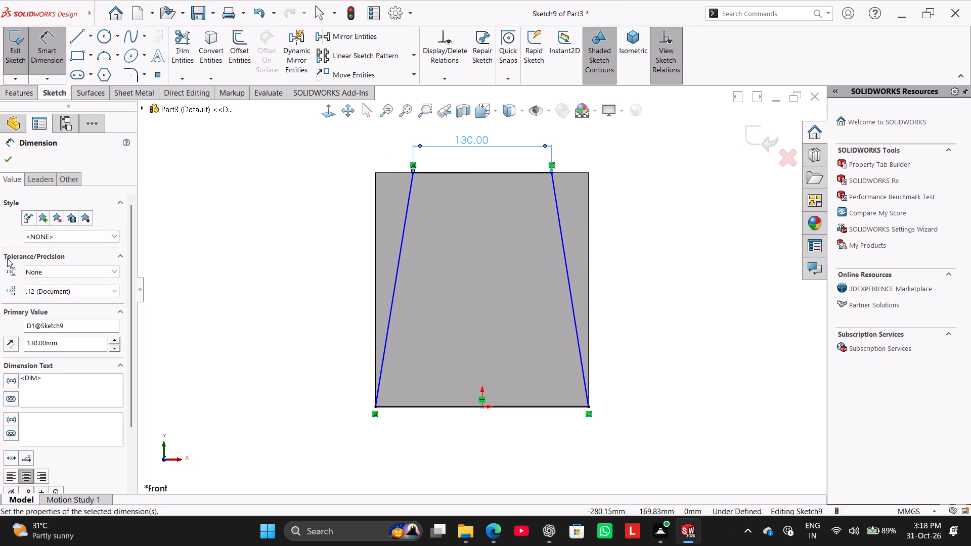
Draw a centerline from the midpoint of the trapezoid's top line to the origin and make it vertical.
left_click(60, 93)
left_click(92, 38)
left_click(95, 61)
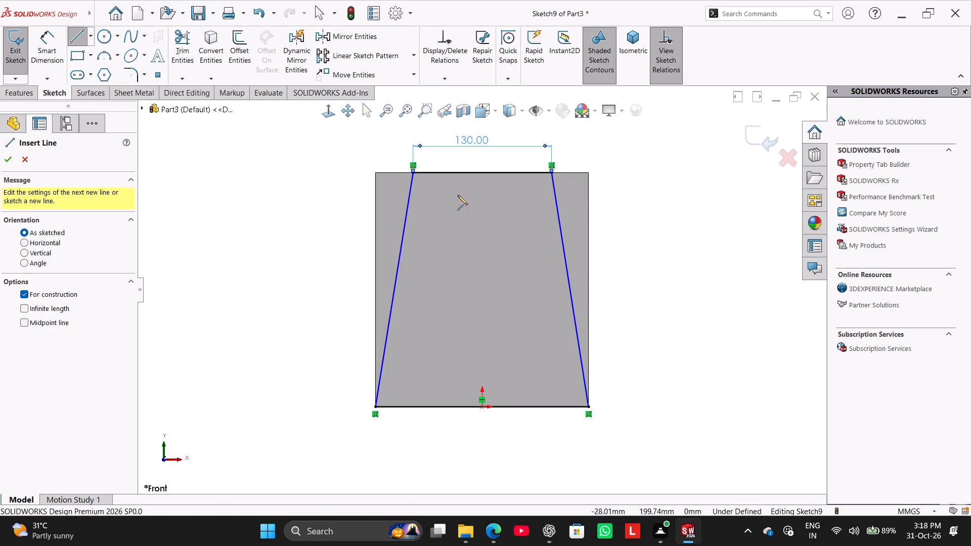
left_click(481, 173)
left_click(483, 408)
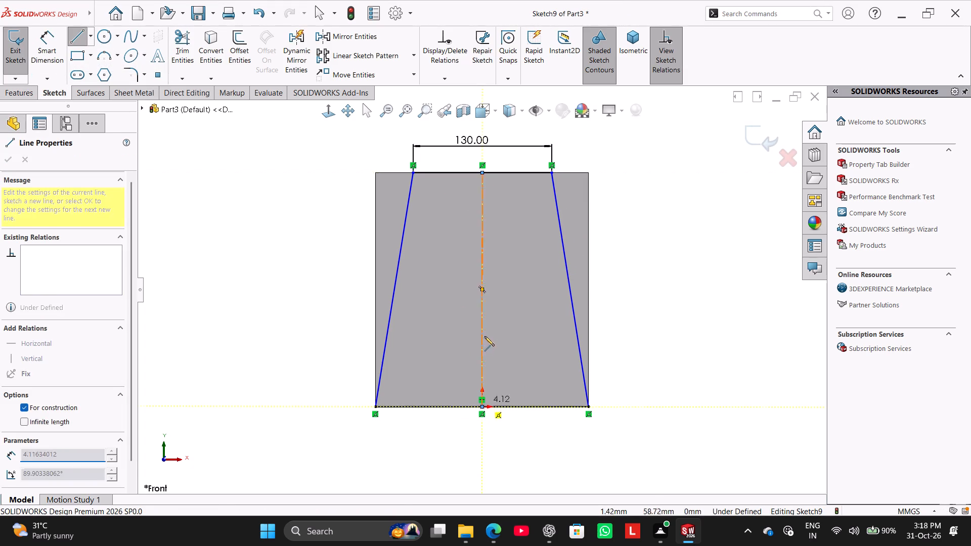
right_click(485, 335)
left_click(502, 340)
right_click(483, 321)
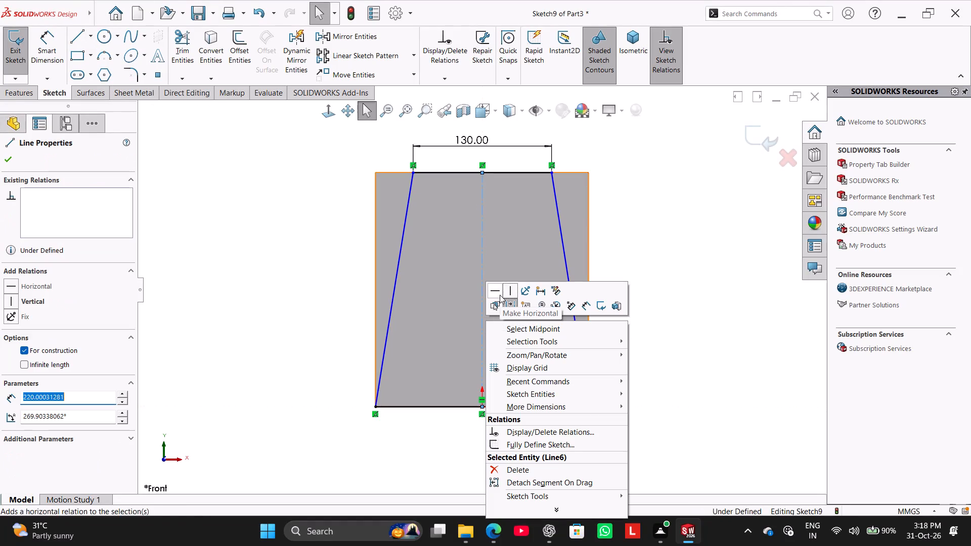
left_click(508, 293)
left_click(249, 304)
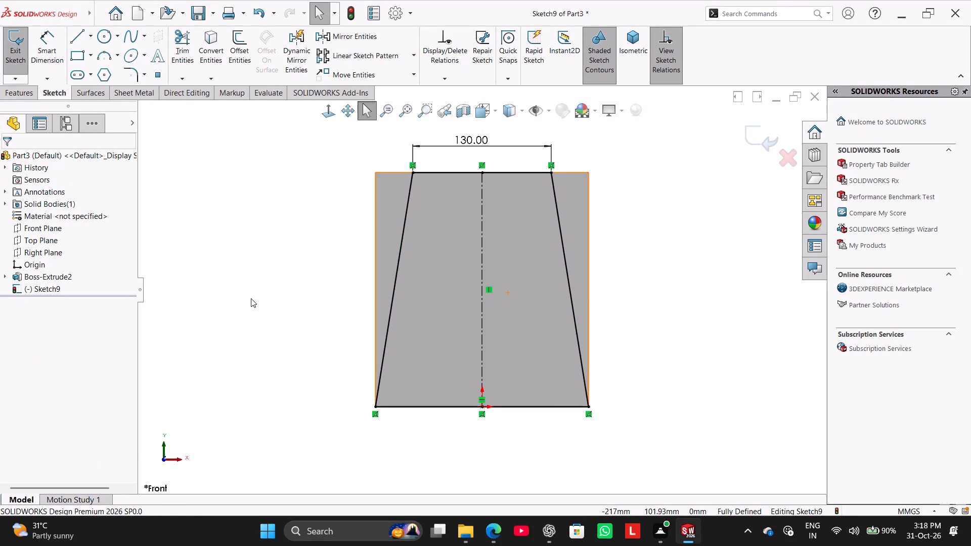
Cut away the material outside the trapezoid with a Through All - Both extruded cut, flipping the side to cut, and view the part in isometric.
middle_click_drag(255, 288, 276, 321)
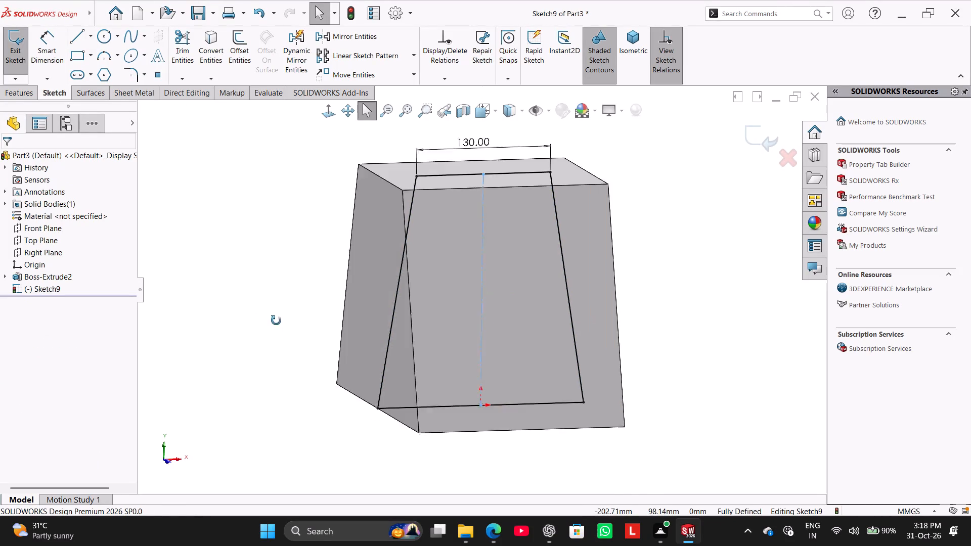
middle_click_drag(276, 321, 255, 337)
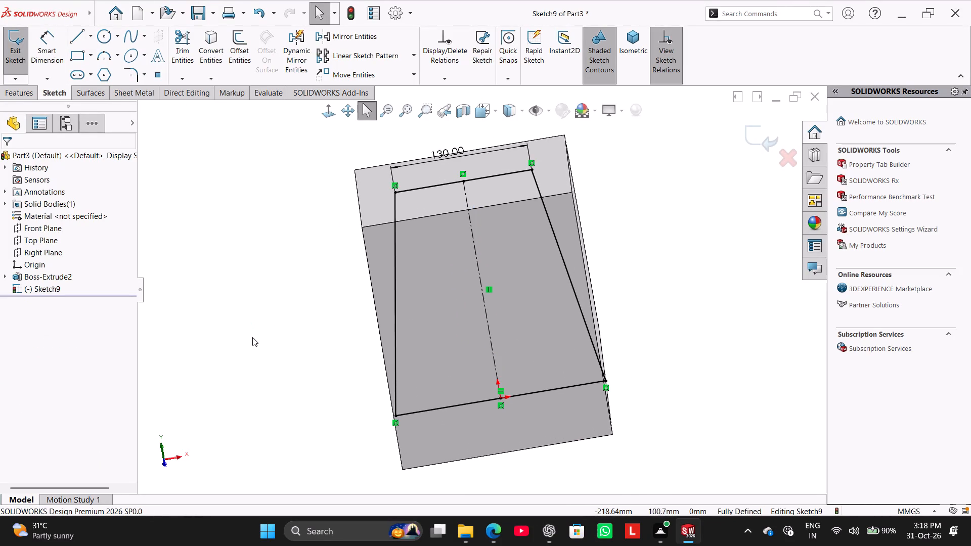
left_click(33, 91)
left_click(172, 47)
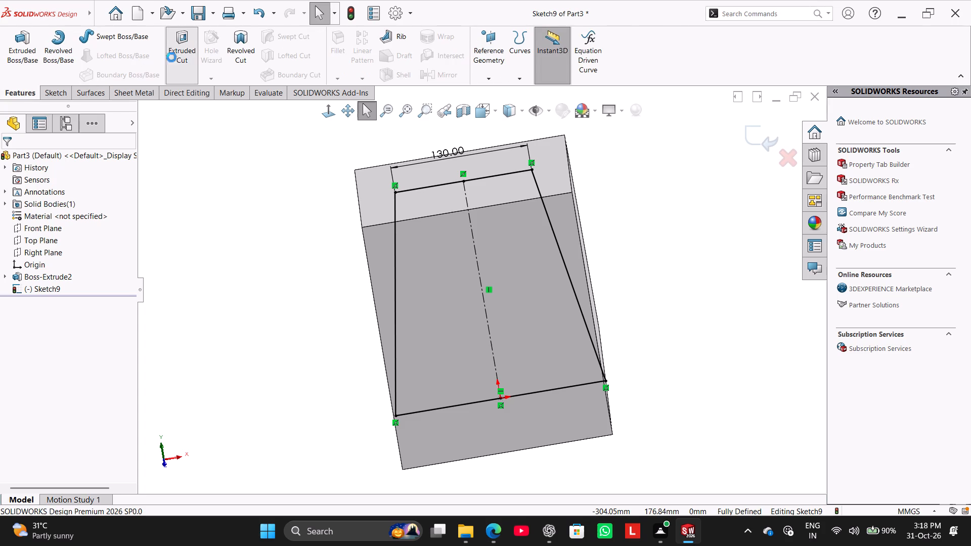
middle_click_drag(233, 307, 234, 300)
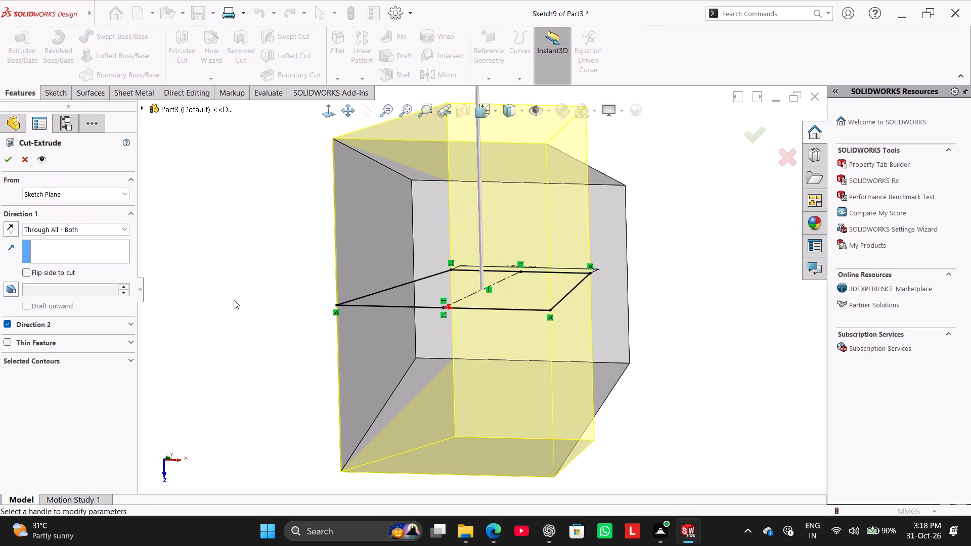
middle_click_drag(234, 300, 218, 168)
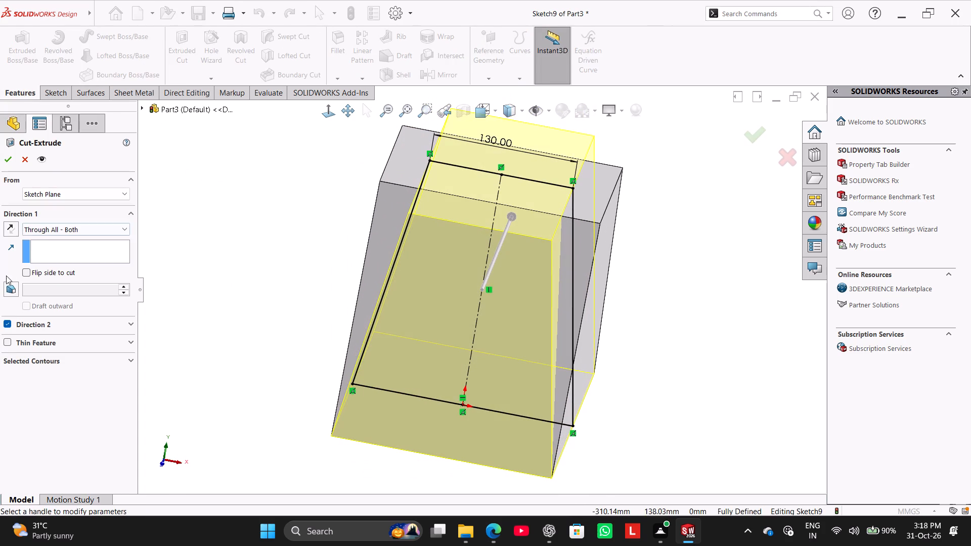
left_click(28, 273)
middle_click_drag(187, 313, 211, 337)
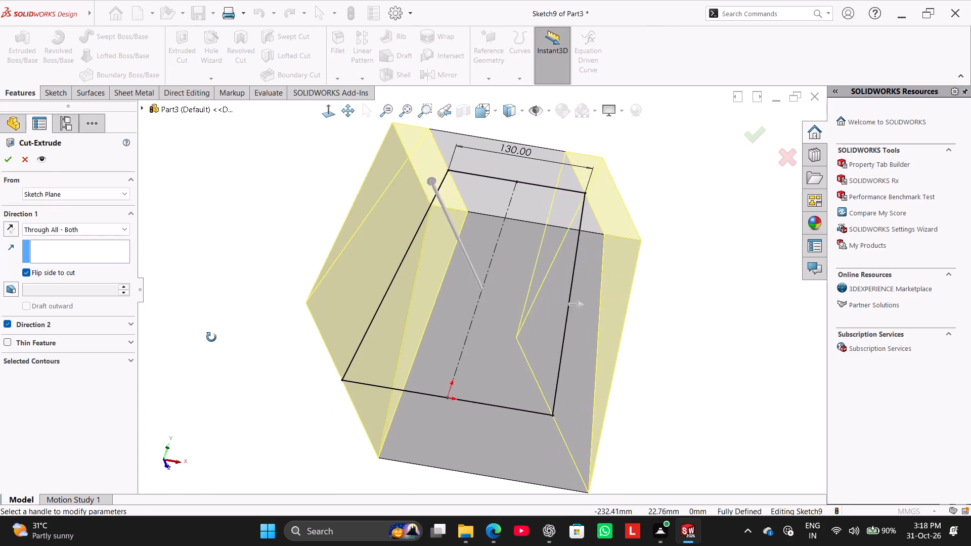
middle_click_drag(211, 337, 190, 358)
left_click(10, 164)
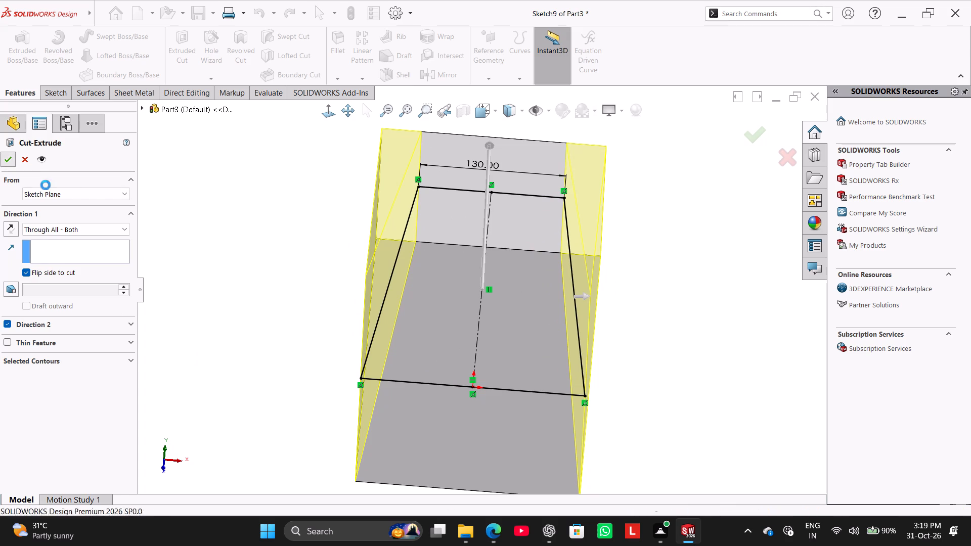
left_click(248, 213)
right_click_drag(227, 292, 325, 185)
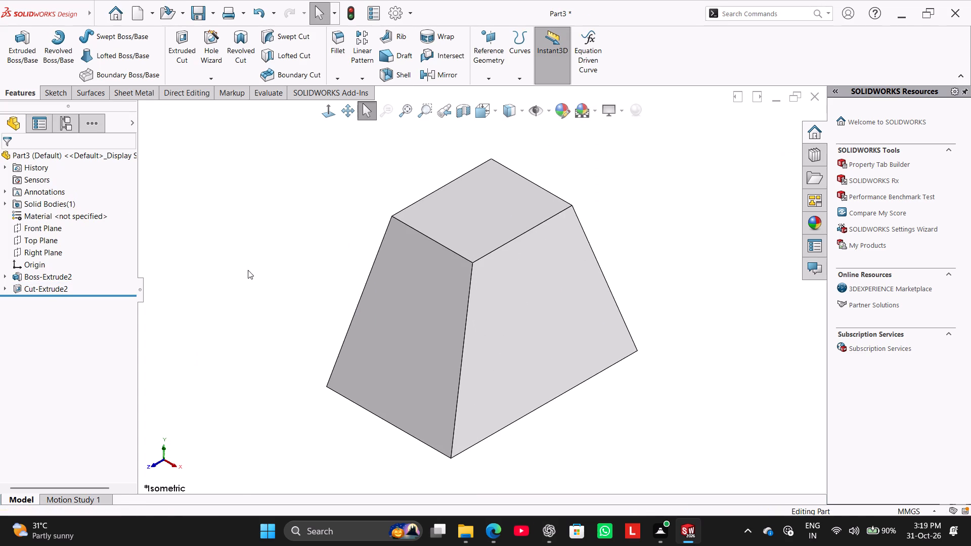
Sketch a closed cross-shaped outline on the block's top face, its arms ending on the face's four edges and its upright about 55 mm wide.
right_click(493, 221)
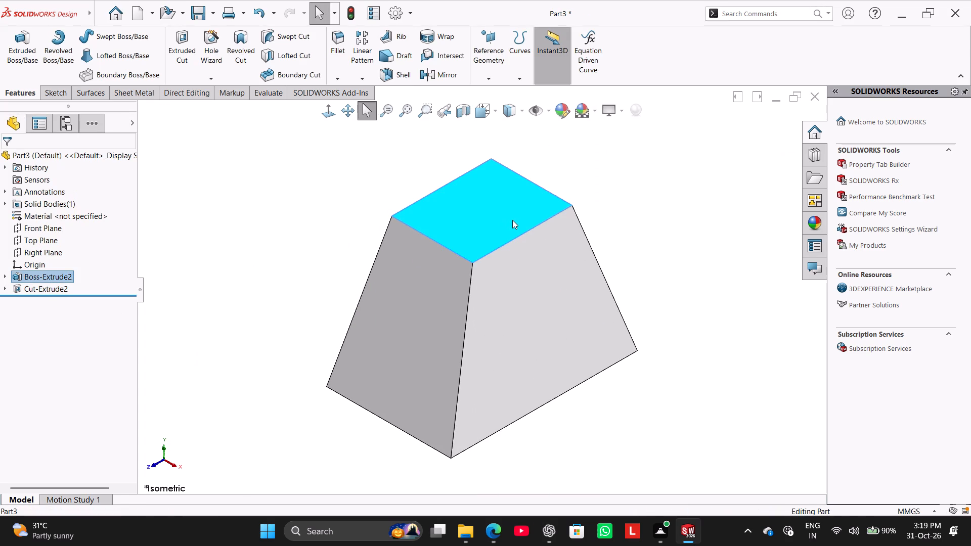
left_click(518, 200)
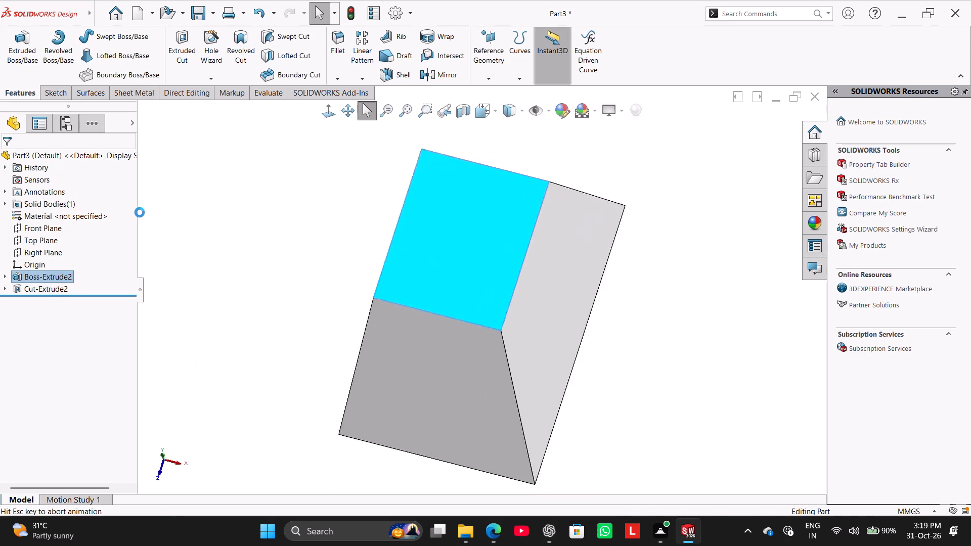
left_click(189, 184)
left_click(80, 44)
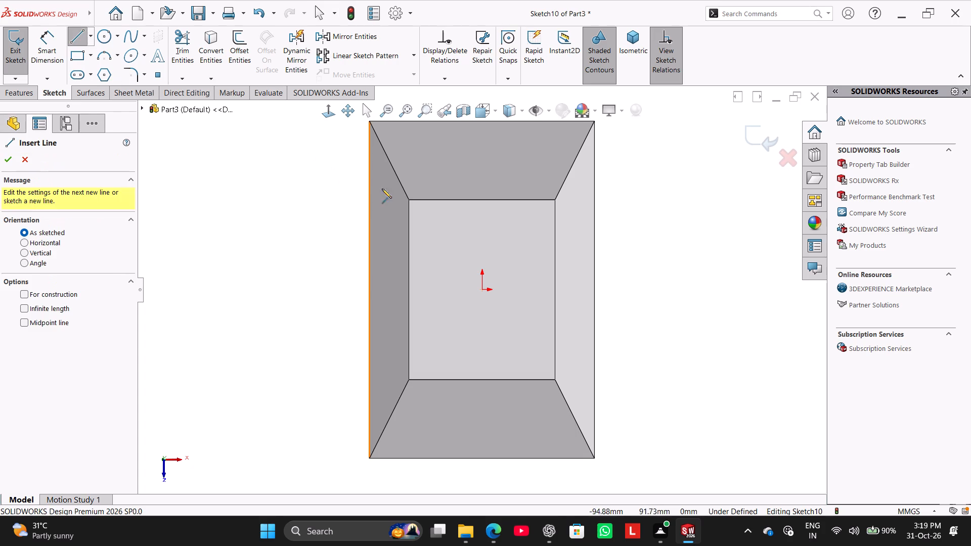
left_click(445, 202)
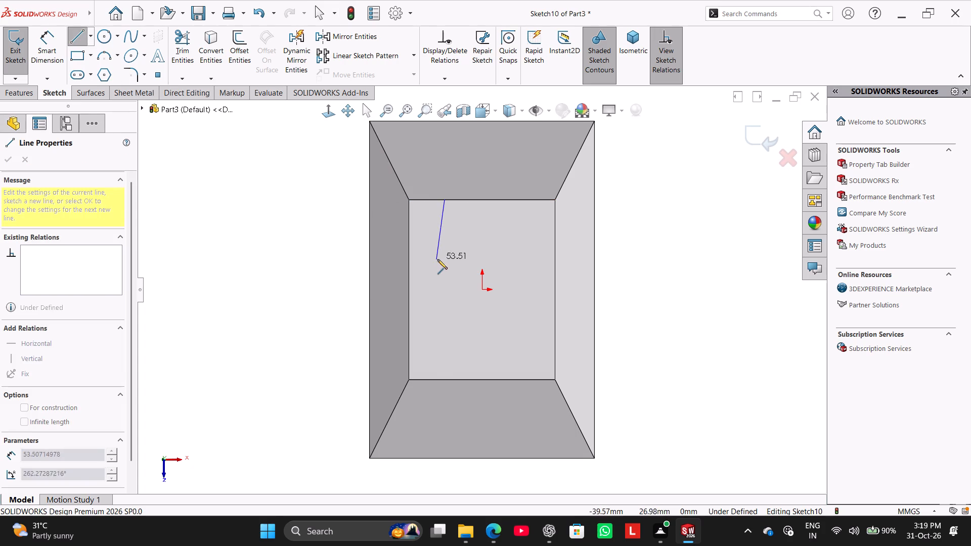
left_click(446, 263)
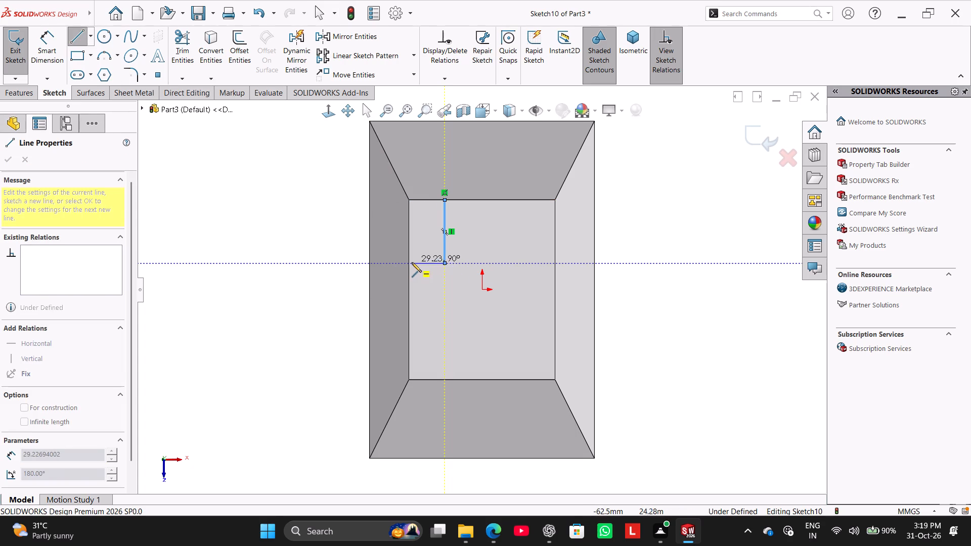
left_click(406, 264)
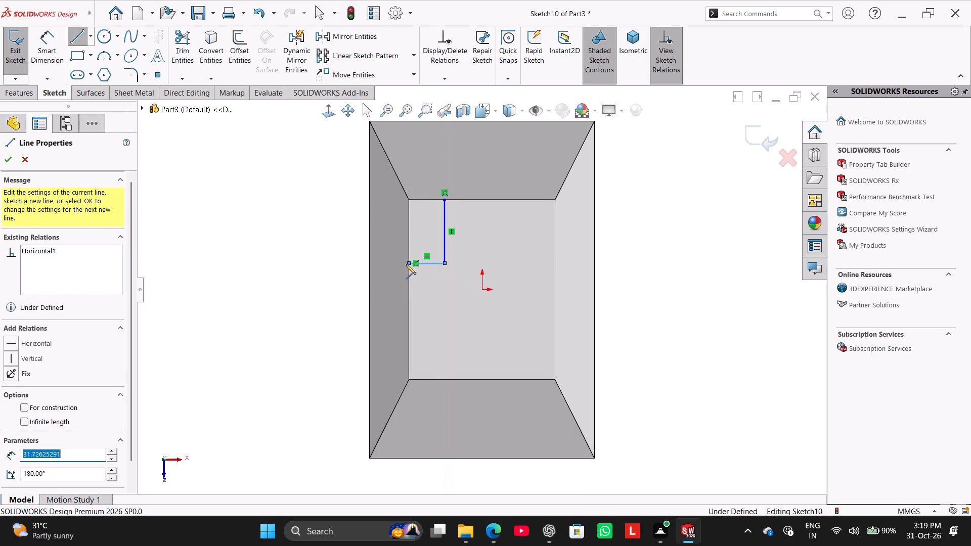
left_click(407, 308)
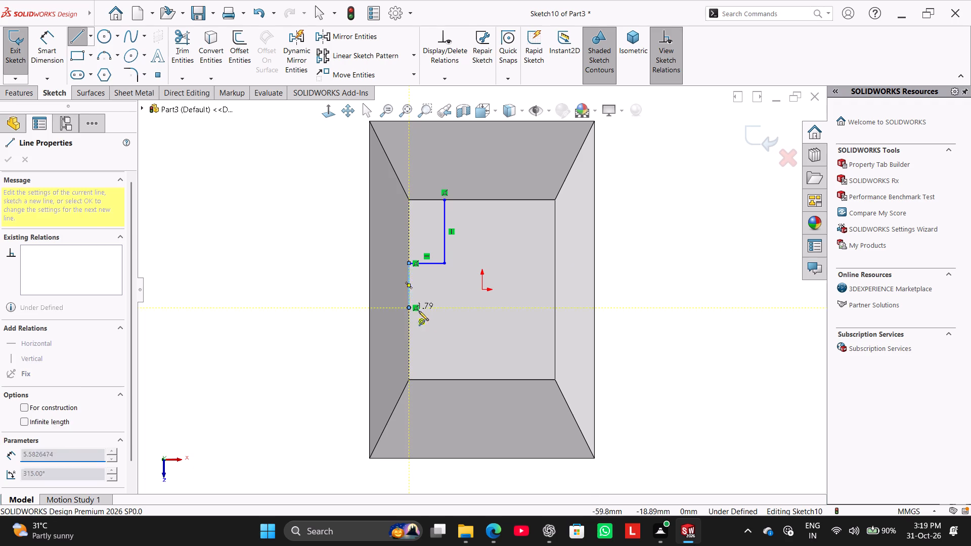
left_click(445, 308)
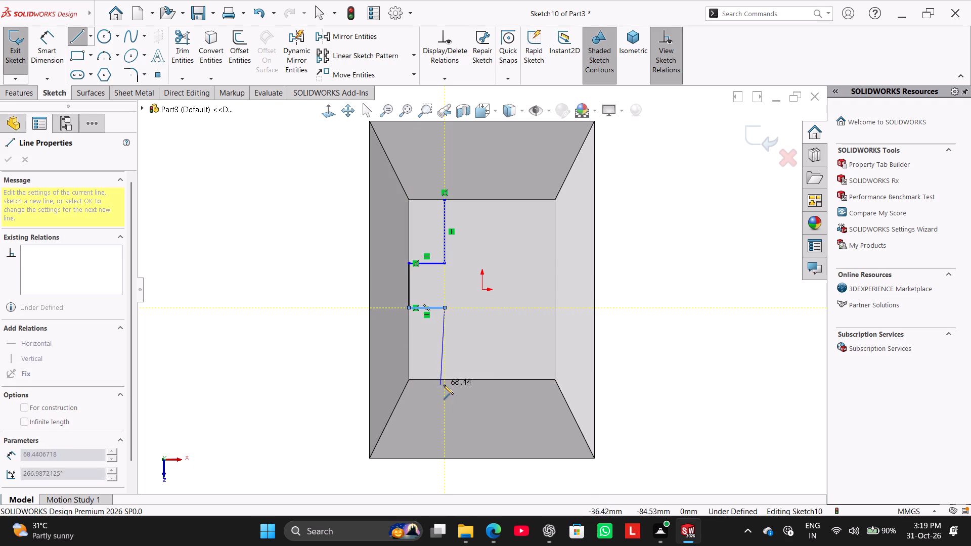
left_click(448, 377)
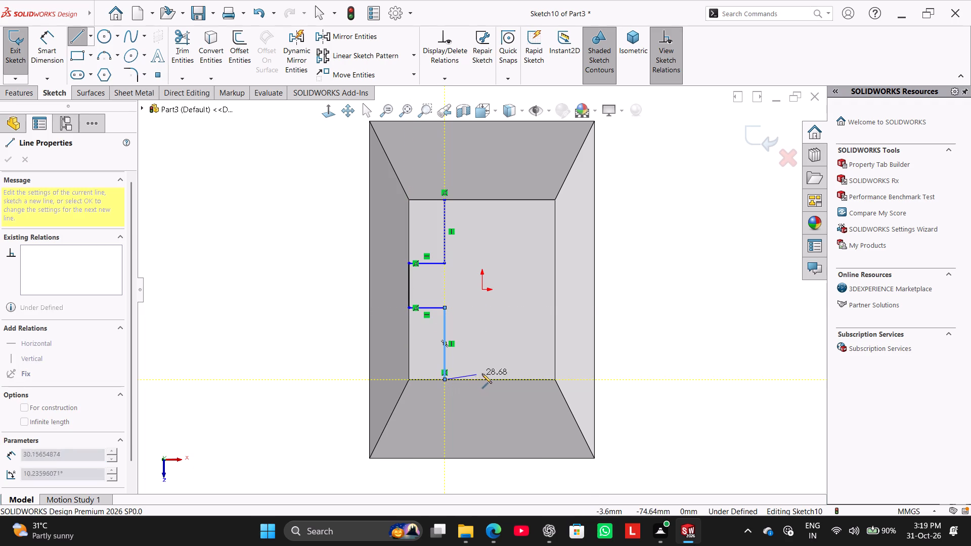
left_click(506, 380)
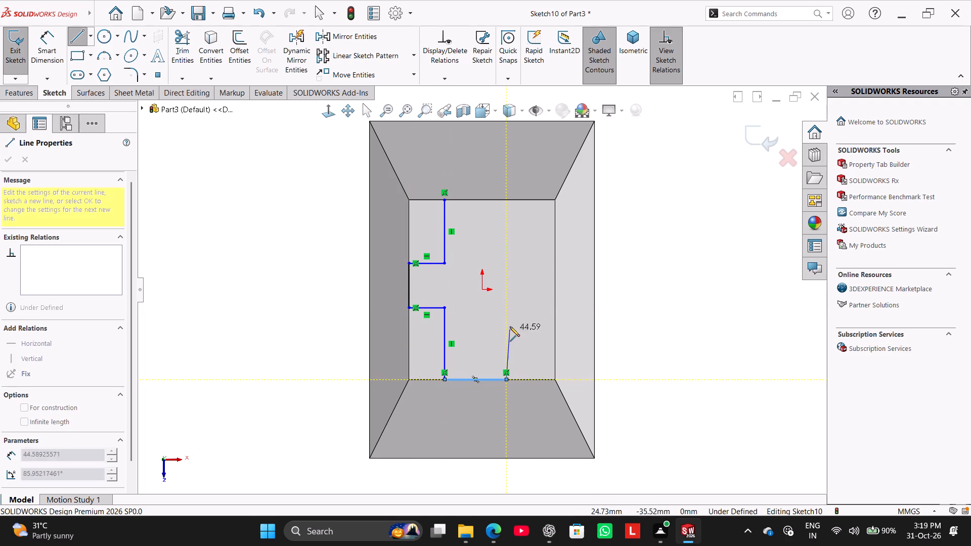
left_click(508, 309)
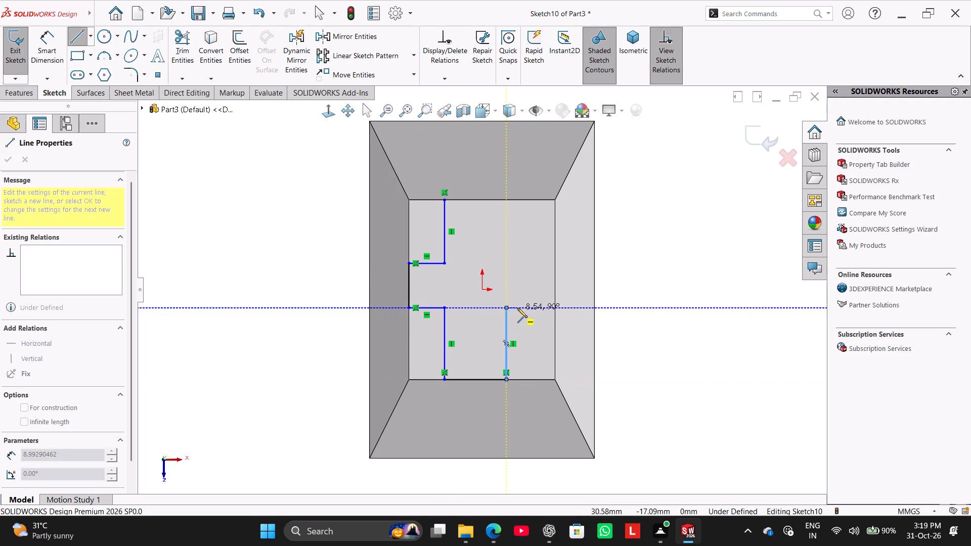
left_click(556, 307)
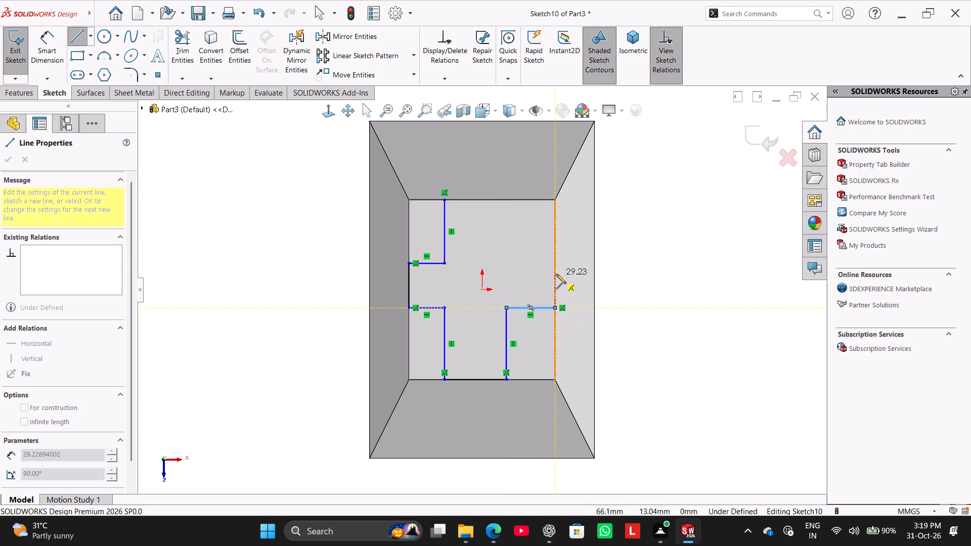
left_click(556, 261)
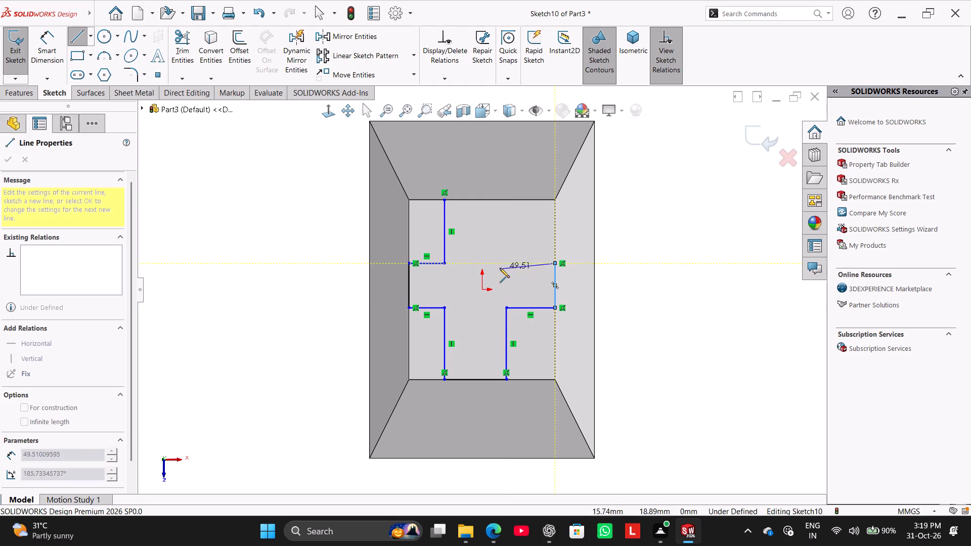
left_click(504, 265)
left_click(507, 201)
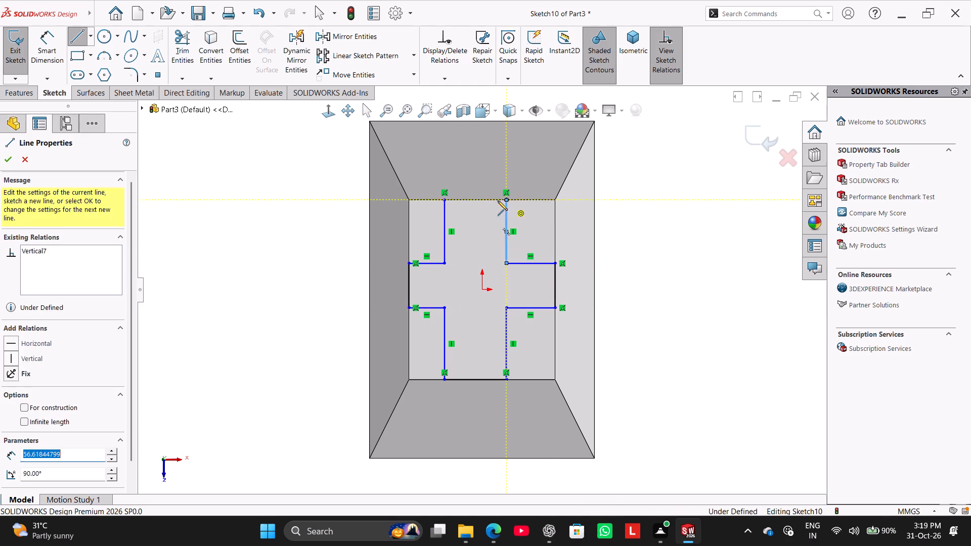
left_click(447, 199)
right_click(347, 235)
left_click(369, 245)
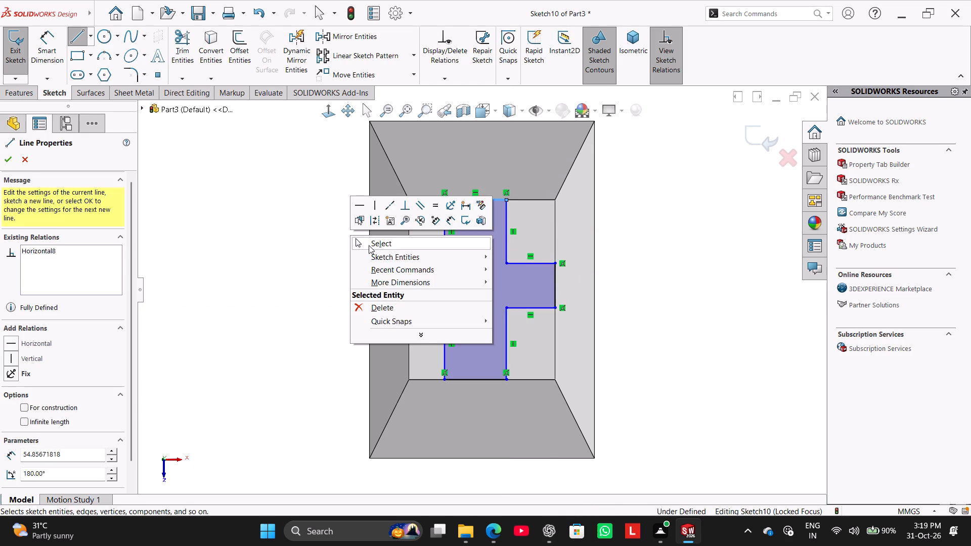
Dimension the left arm's lower and upper lines at 55 mm from the top face's nearest horizontal edges.
left_click(45, 57)
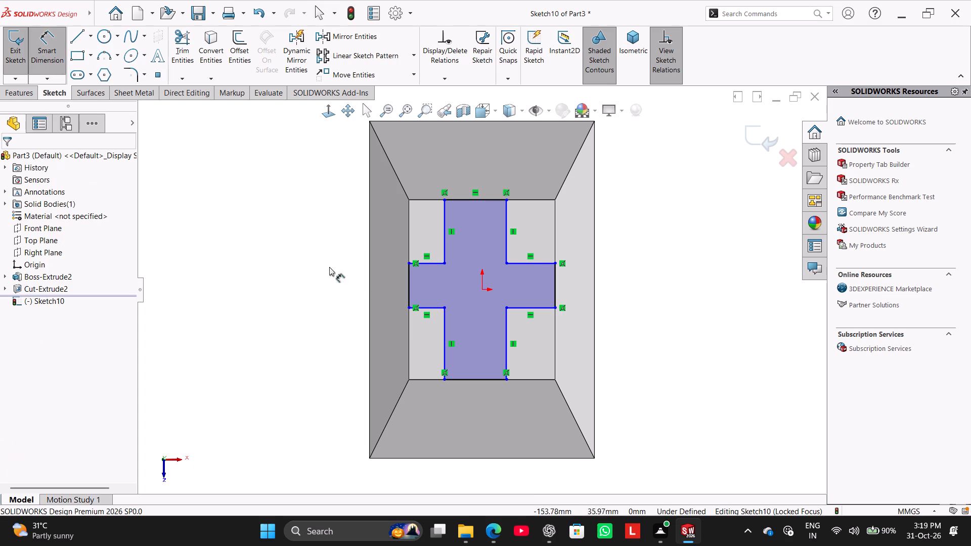
left_click(429, 308)
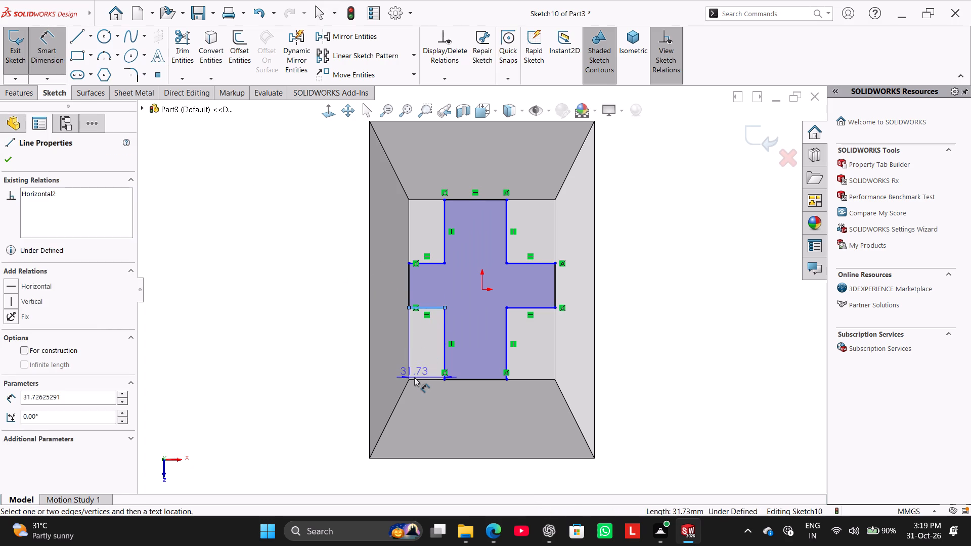
left_click(420, 381)
left_click(330, 338)
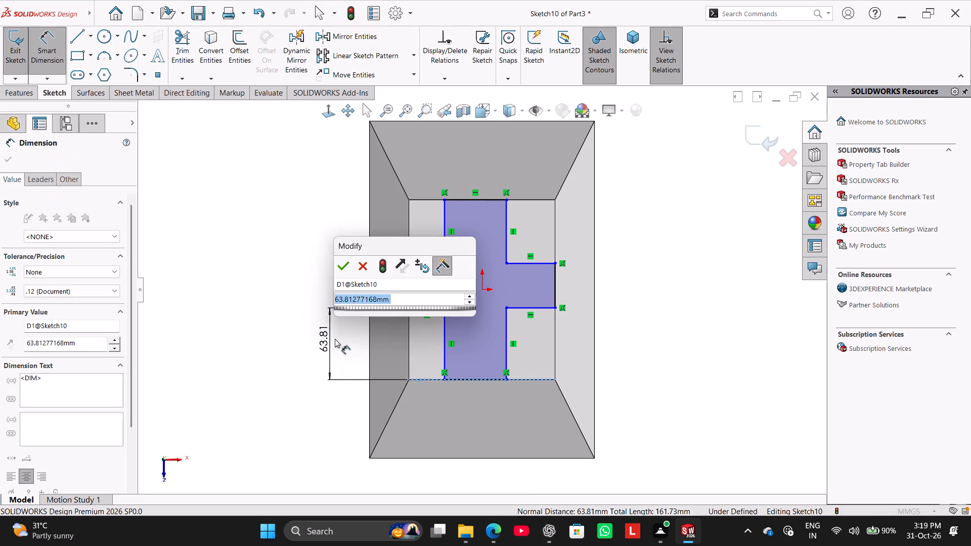
type("55")
key("Return")
key("period")
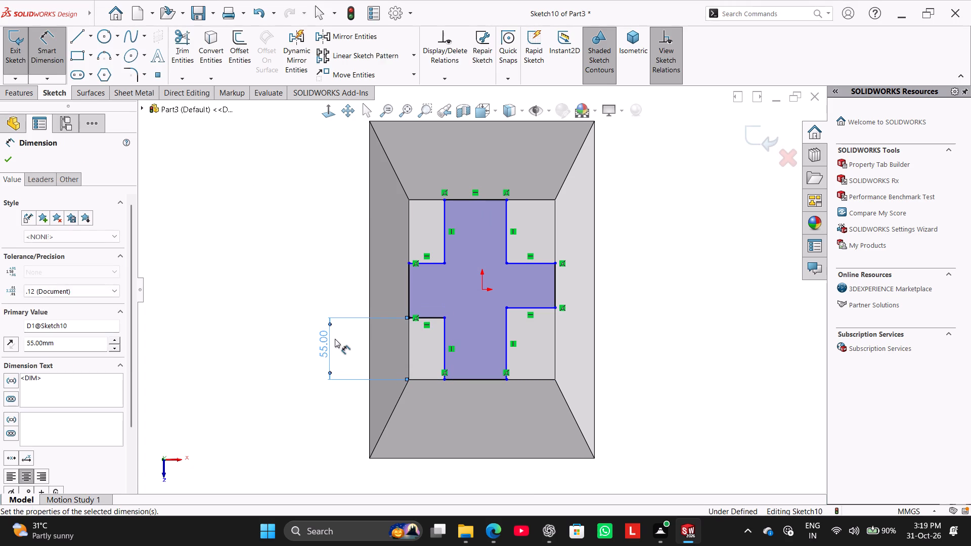
left_click(428, 266)
left_click(429, 201)
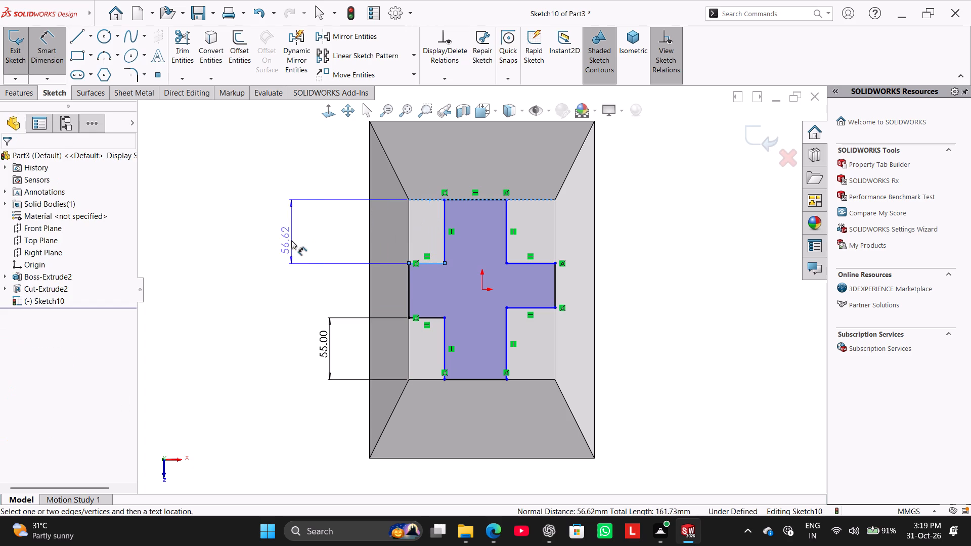
left_click(329, 234)
type("55")
key("Return")
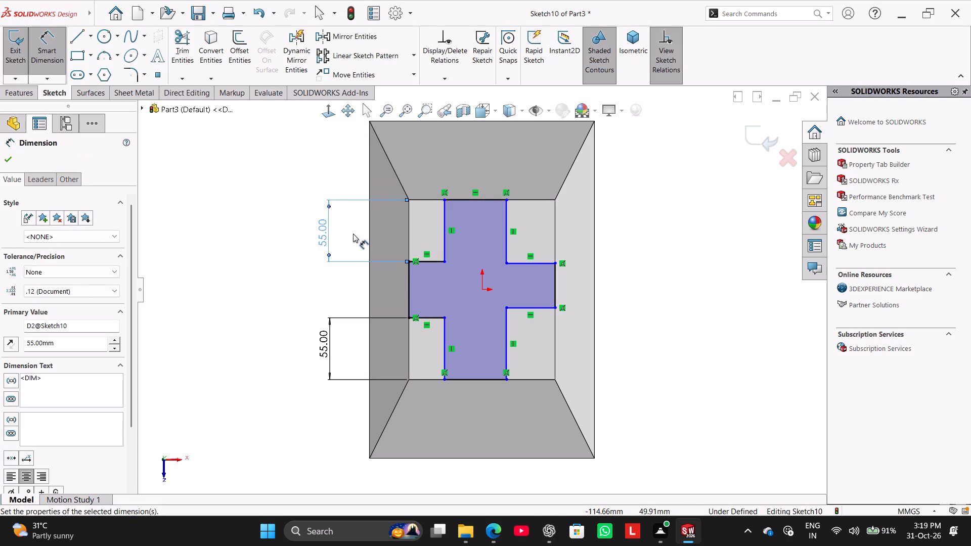
Dimension the horizontal lines of the cross's two lower notches at 30 mm each.
left_click(435, 318)
left_click(426, 418)
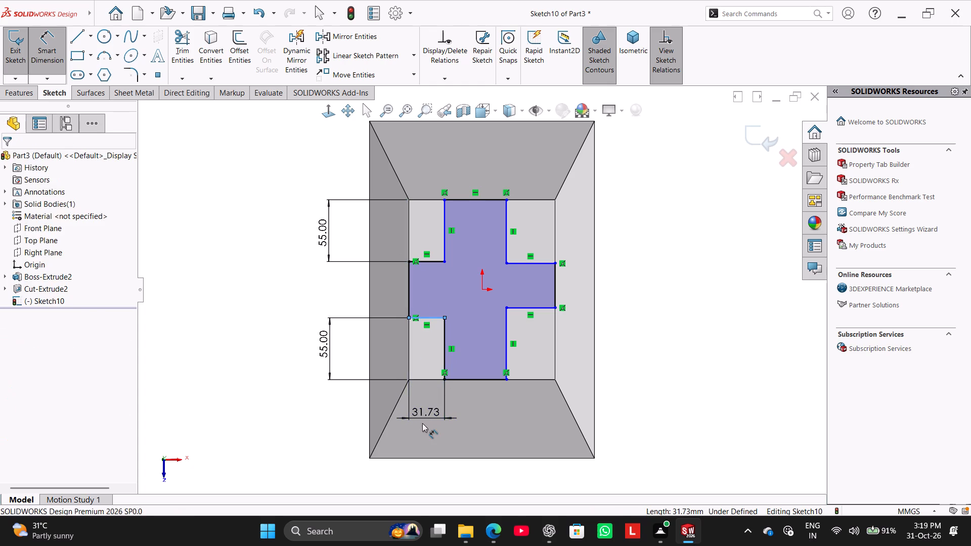
type("30")
key("Return")
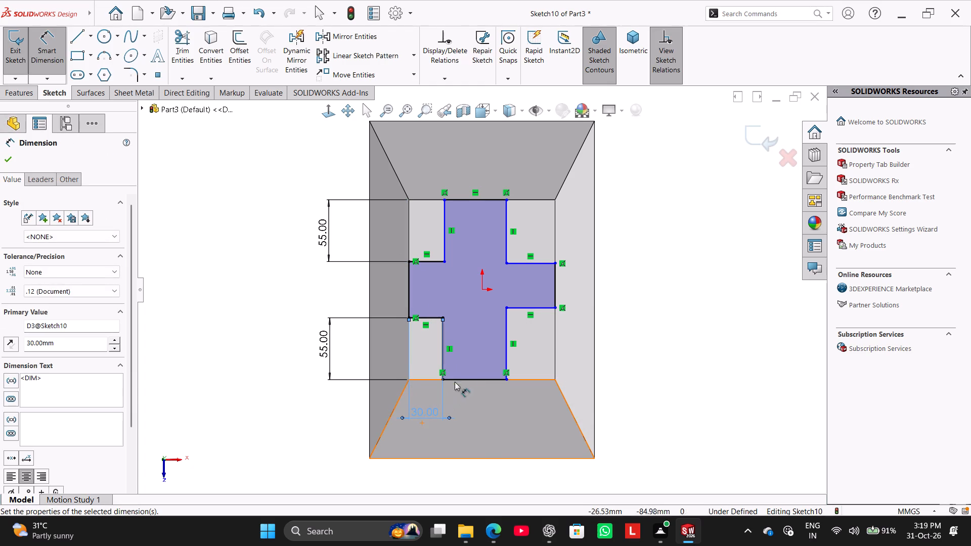
left_click(551, 310)
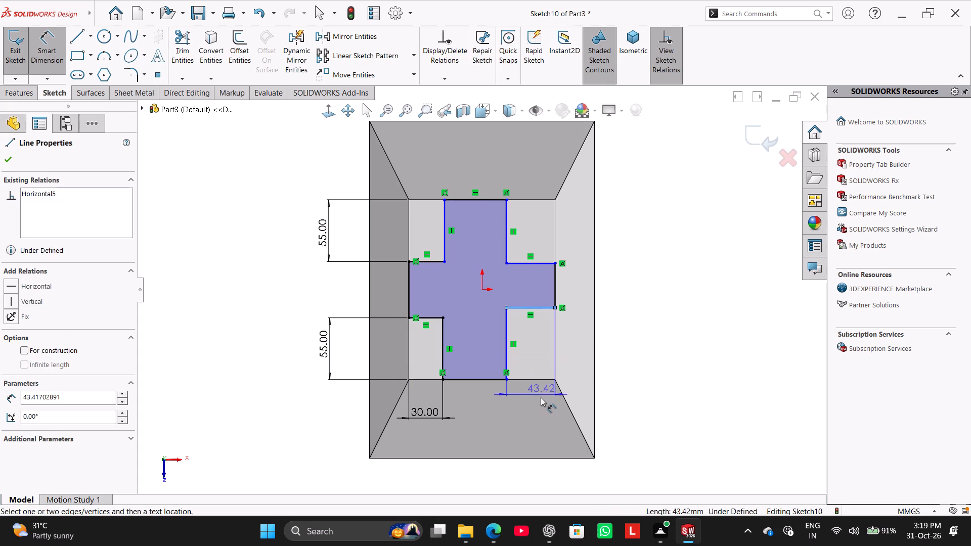
left_click(534, 414)
type("30")
key("Return")
left_click(620, 342)
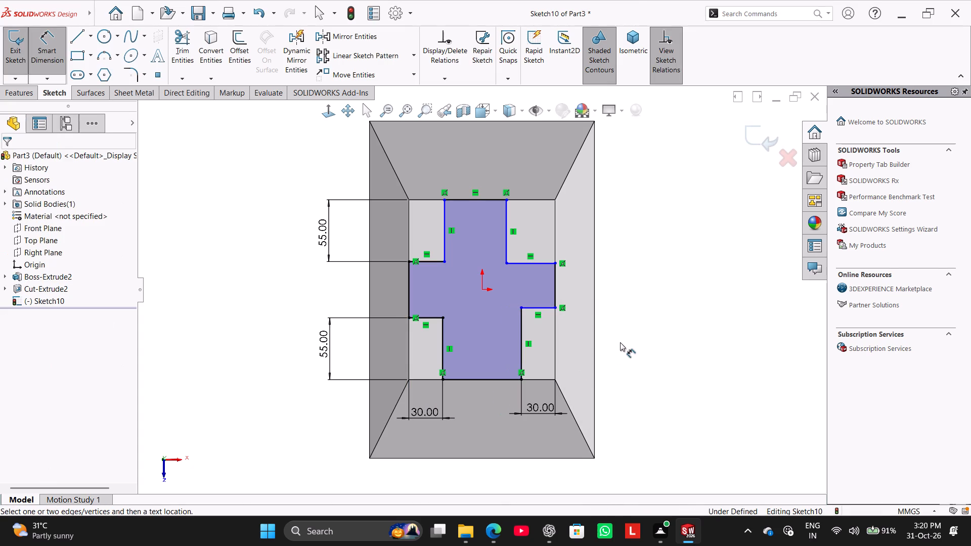
right_click(620, 342)
left_click(640, 373)
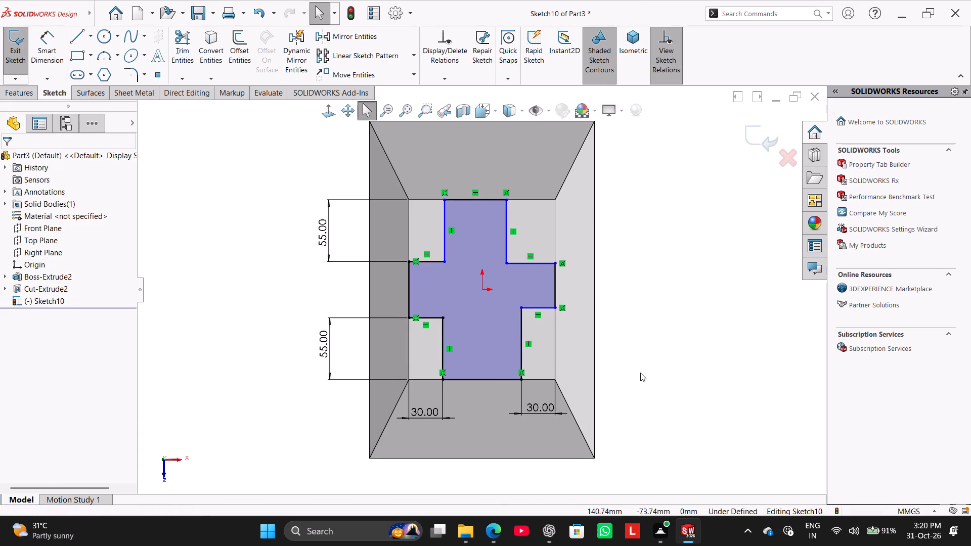
Make the lower lines of the cross's left and right arms collinear, and likewise their upper lines.
left_click(543, 310)
left_click(431, 318, "ctrl")
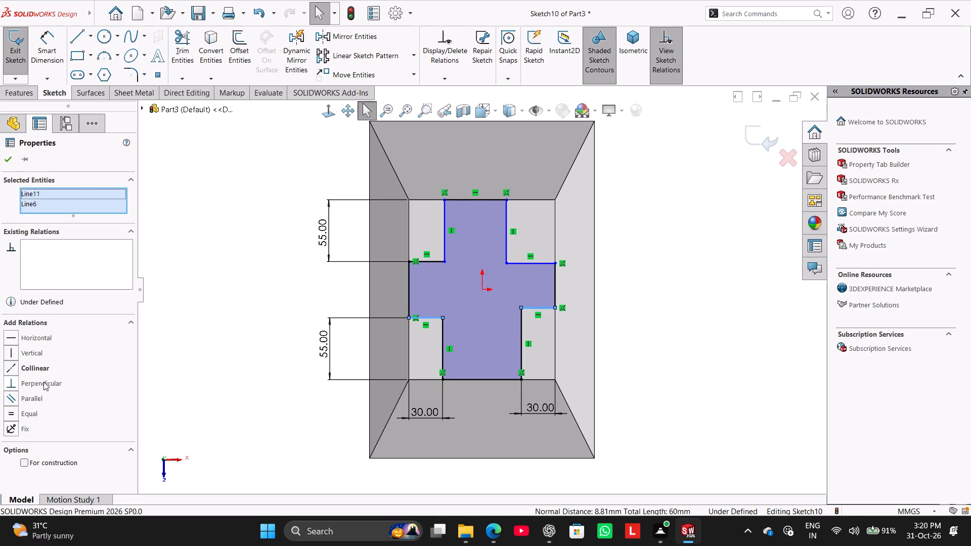
left_click(42, 365)
left_click(159, 326)
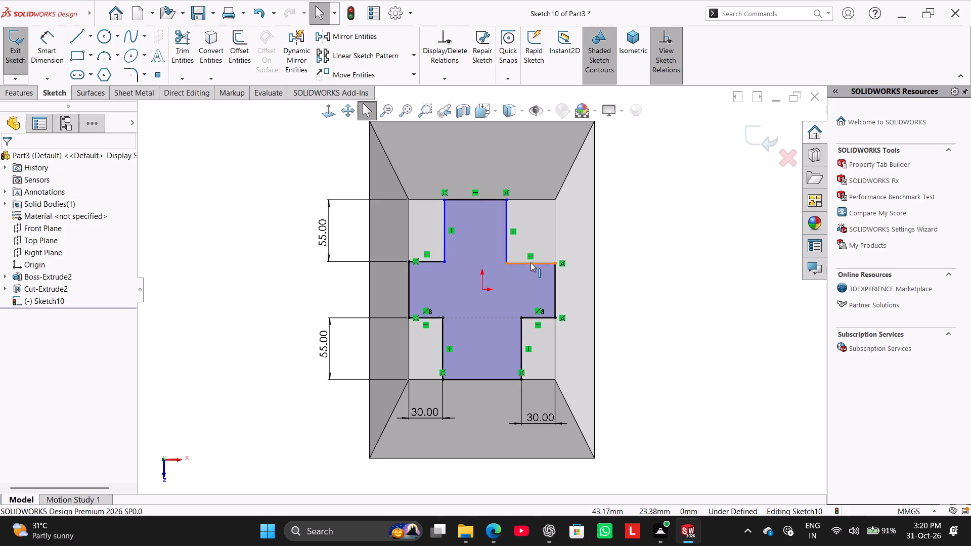
left_click(530, 263, "ctrl")
left_click(436, 264, "ctrl")
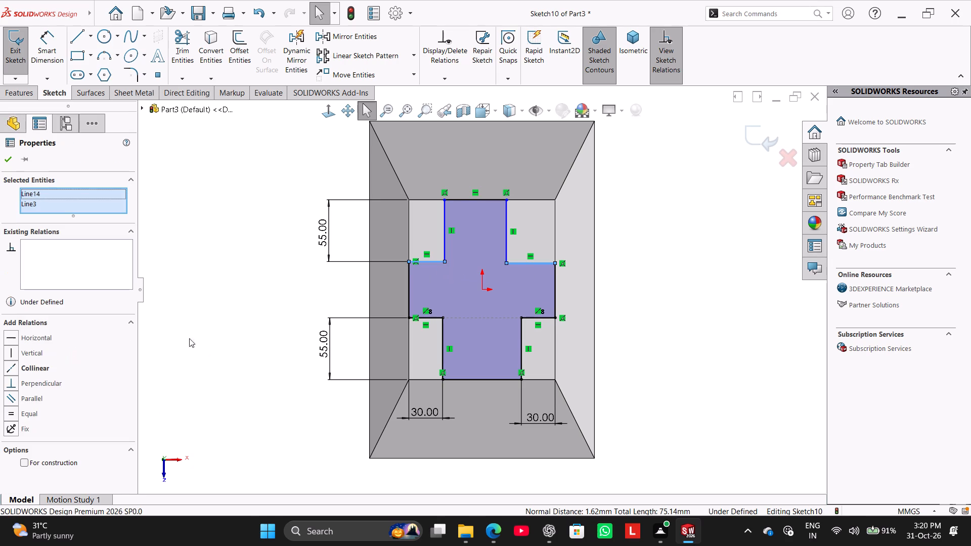
left_click(33, 368)
left_click(193, 288)
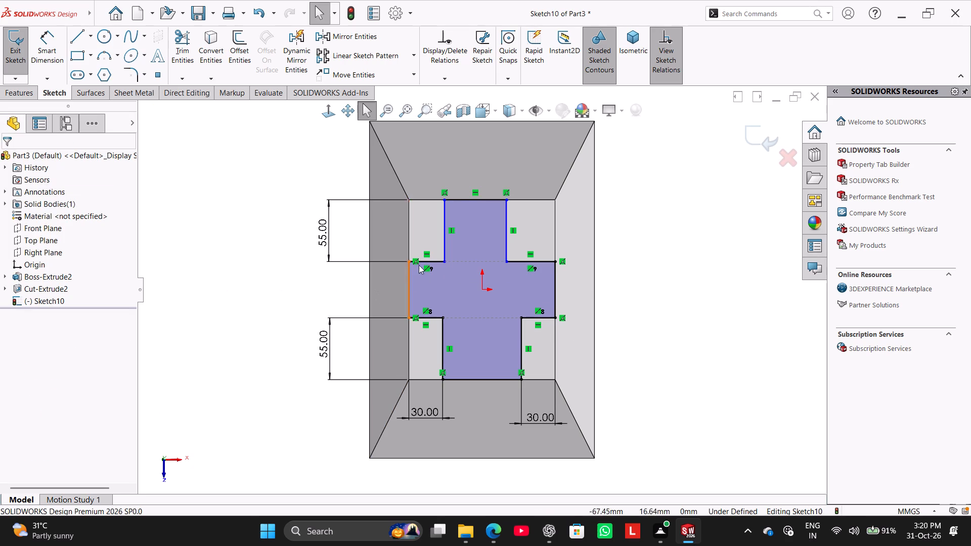
Make the upper and lower vertical lines collinear on both the right and left sides of the cross's upright.
left_click(503, 250, "ctrl")
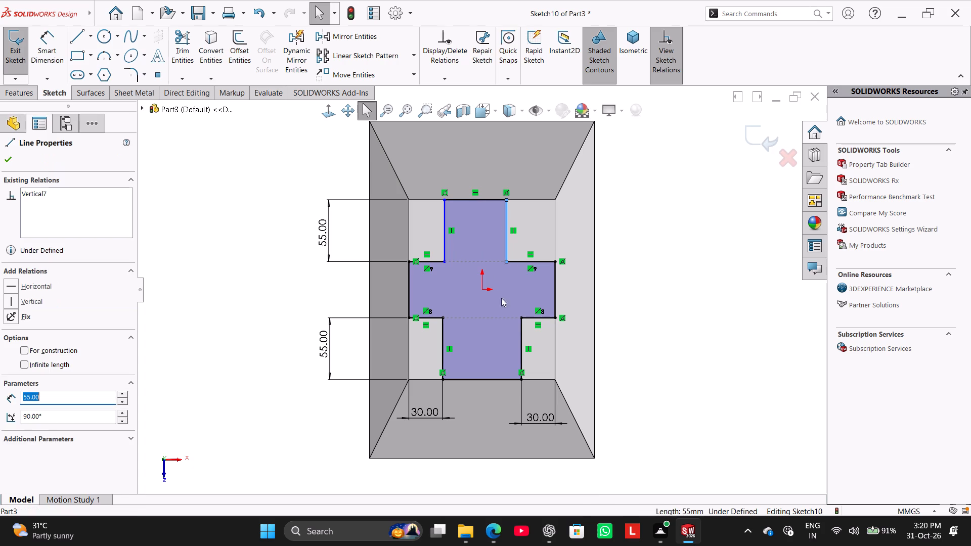
left_click(519, 333, "ctrl")
left_click(36, 365)
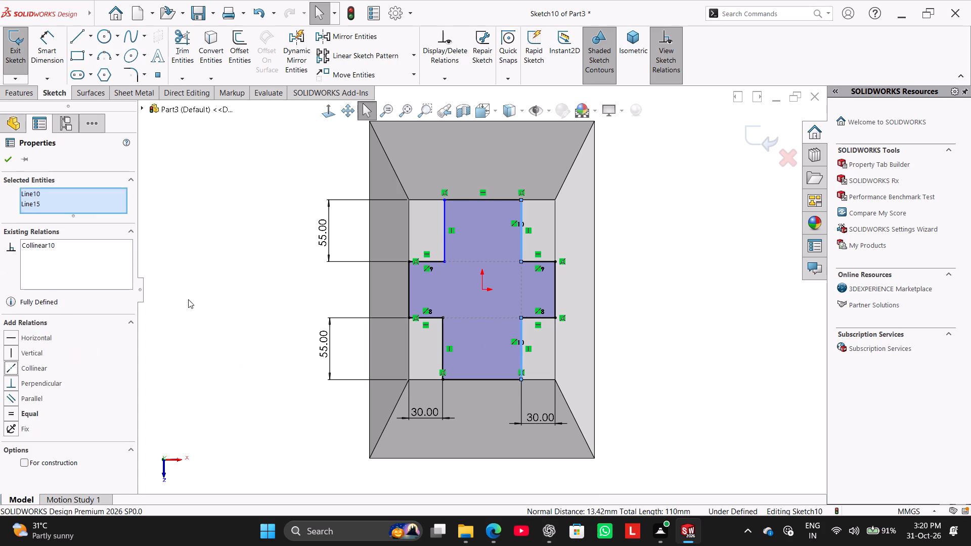
left_click(204, 278)
left_click(443, 244, "ctrl")
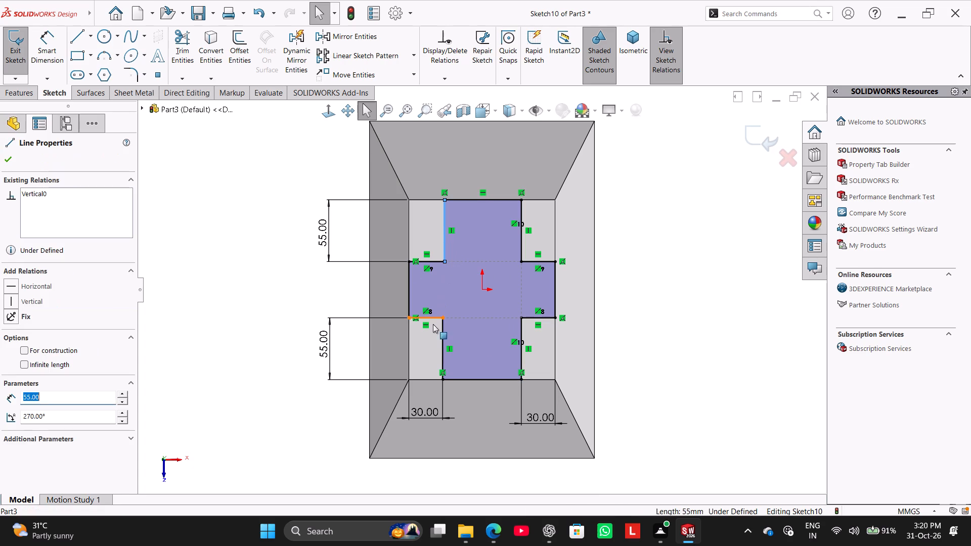
left_click(440, 341, "ctrl")
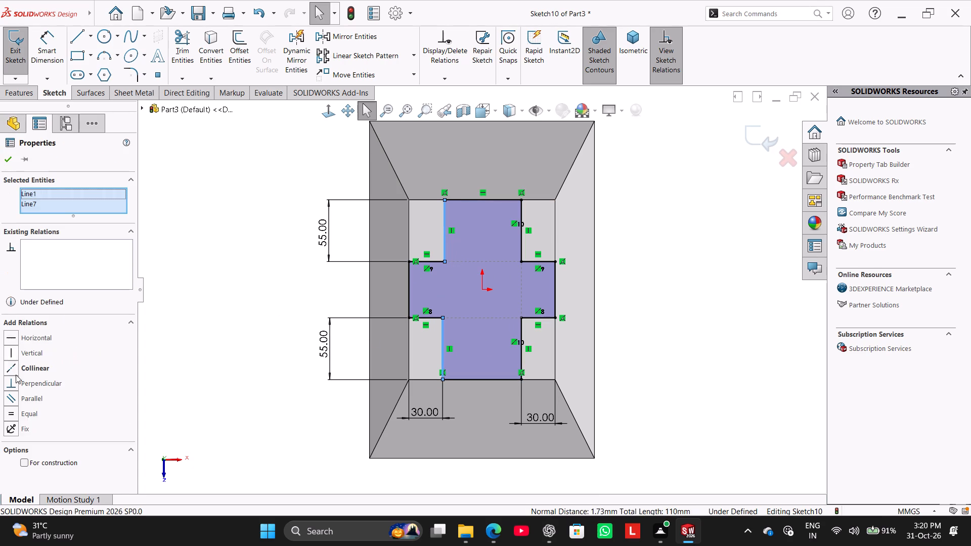
left_click(18, 371)
left_click(193, 295)
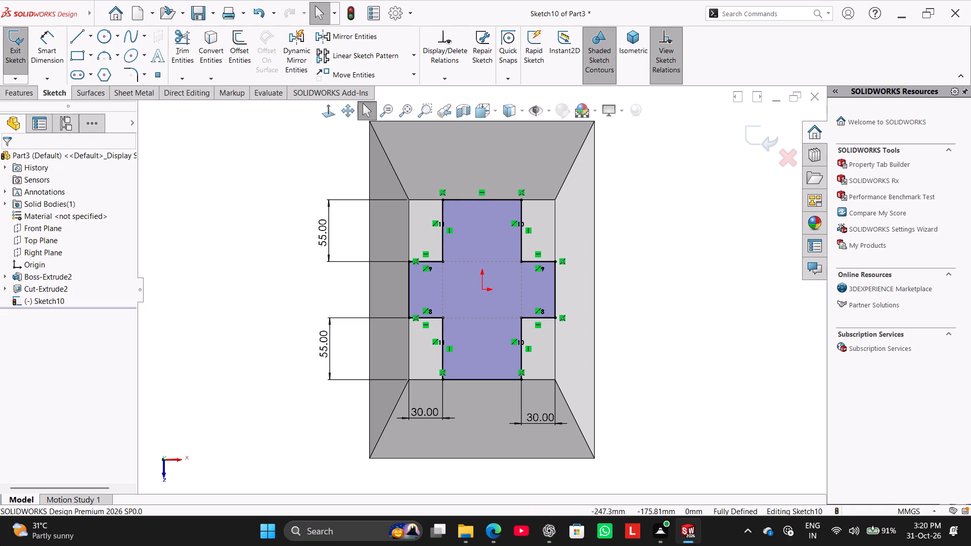
Extrude-cut the cross-shaped sketch into the block's top face to a blind depth of 25 mm.
left_click(23, 95)
left_click(181, 49)
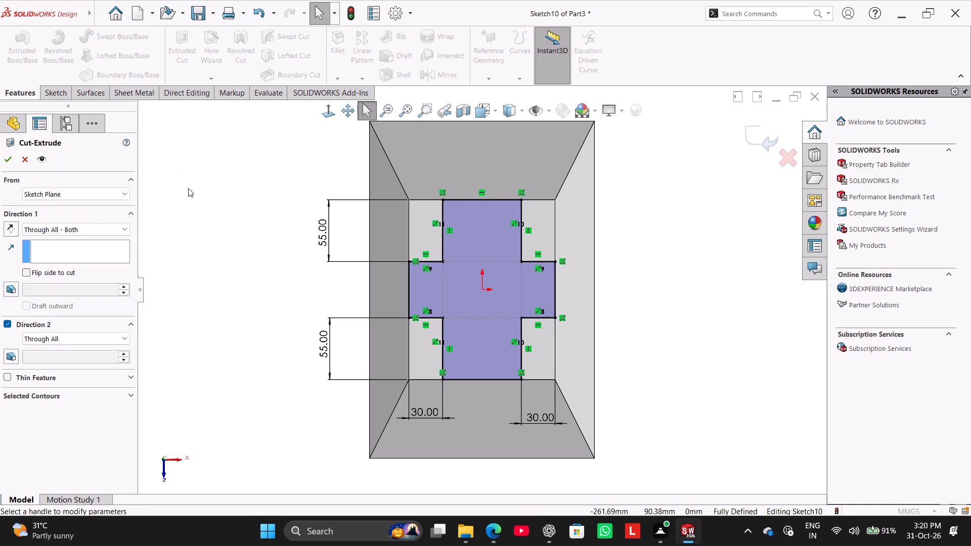
middle_click_drag(214, 242, 198, 128)
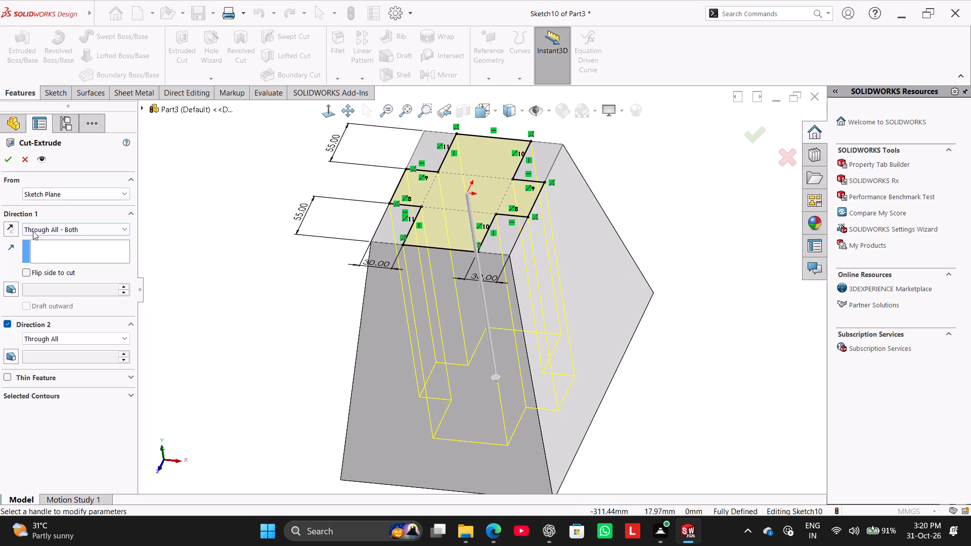
left_click(56, 232)
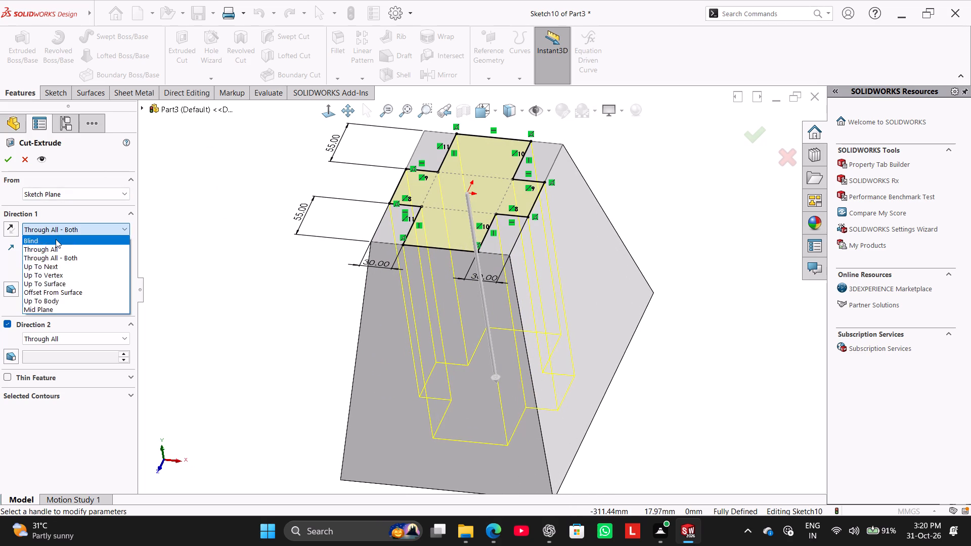
left_click(56, 239)
type("25")
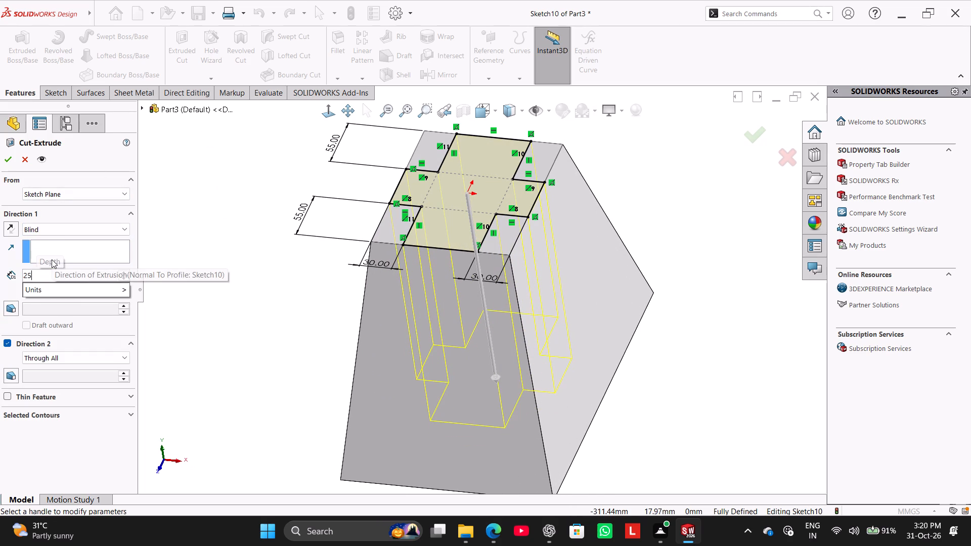
key("Return")
left_click(5, 158)
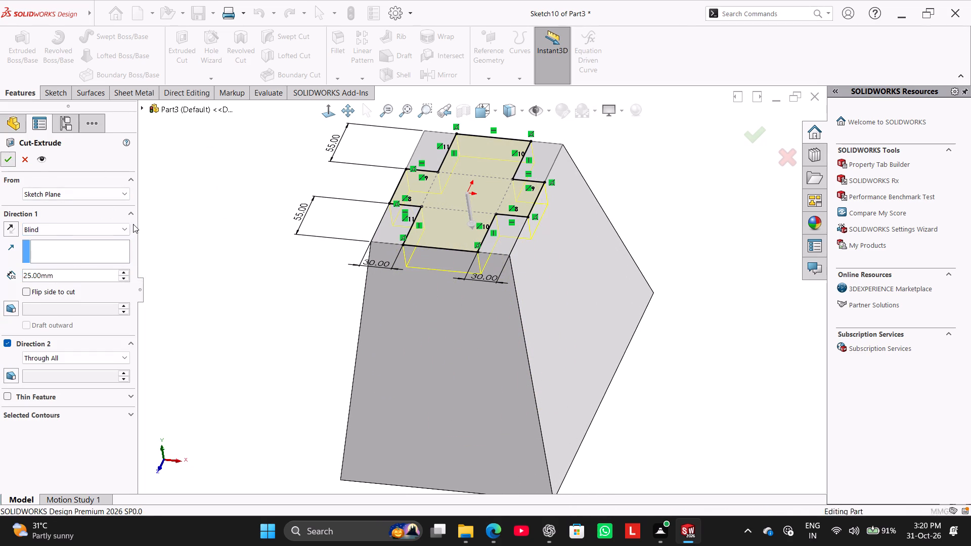
left_click(211, 253)
Reopen the cross-shaped cut's sketch for editing.
right_click_drag(240, 323, 461, 131)
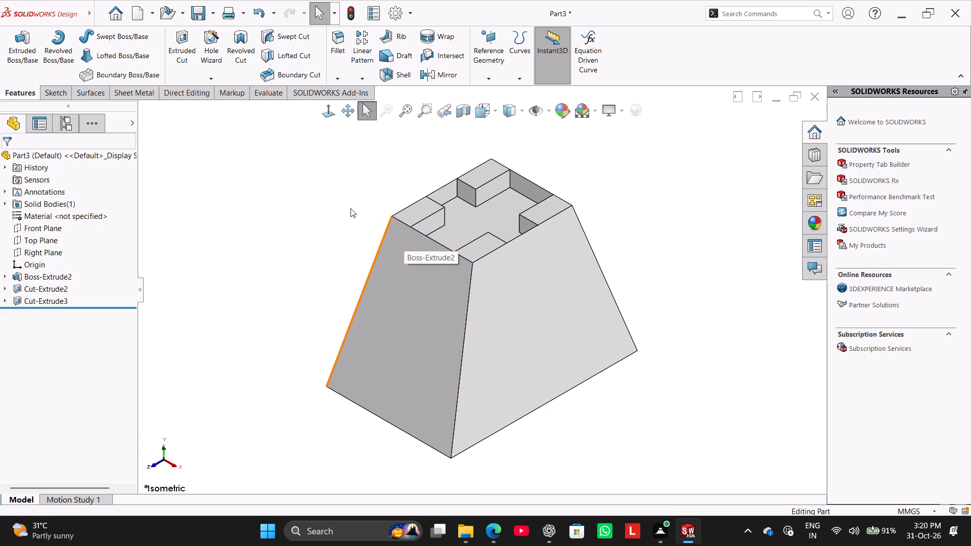
middle_click_drag(346, 231, 351, 297)
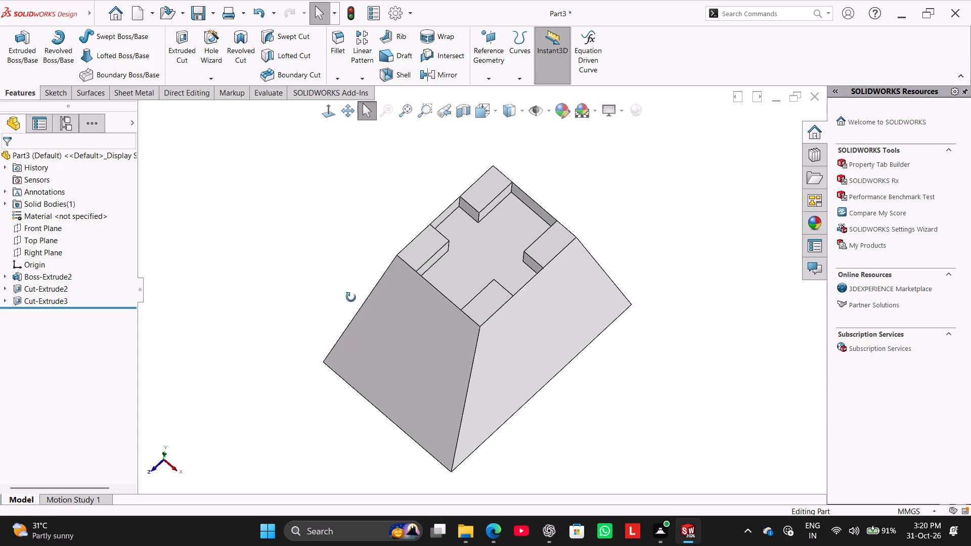
middle_click_drag(351, 297, 380, 346)
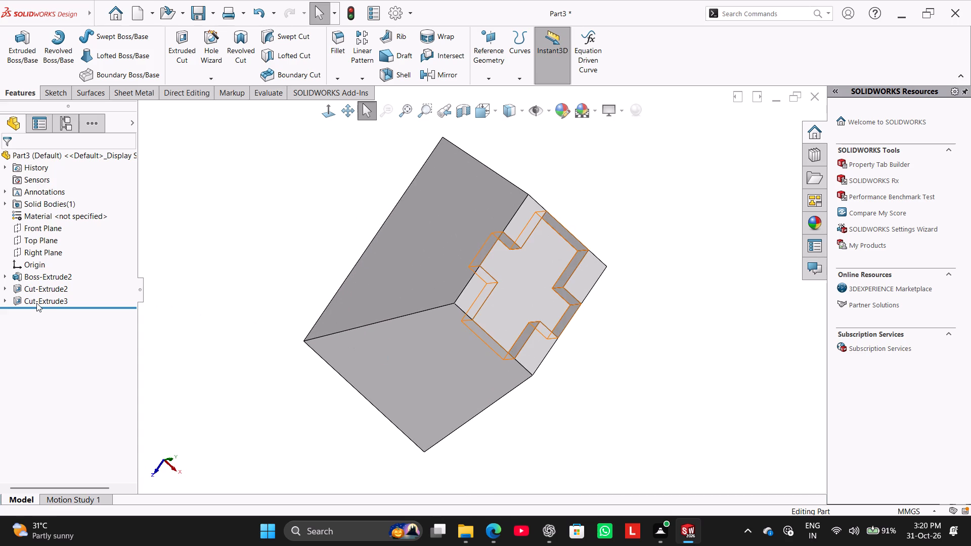
right_click(45, 303)
left_click(72, 275)
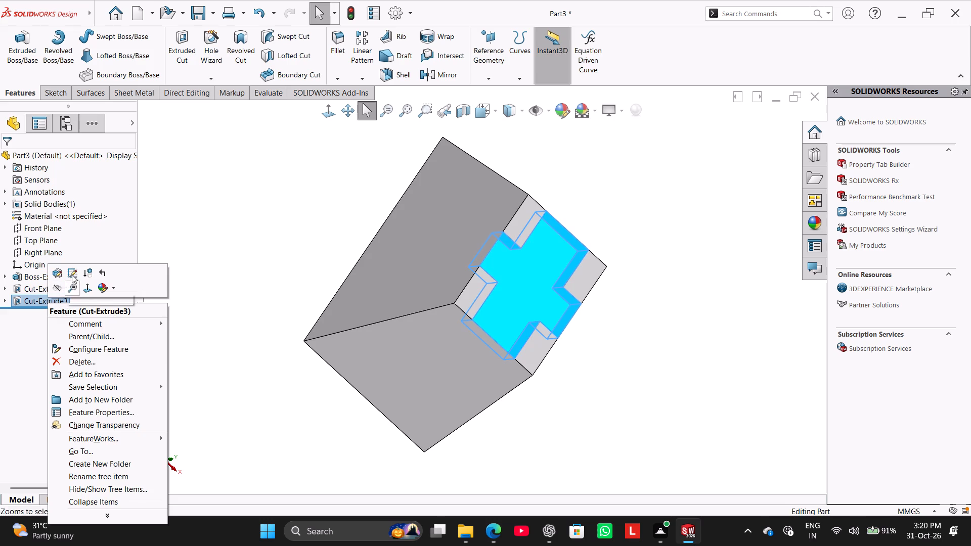
left_click(196, 280)
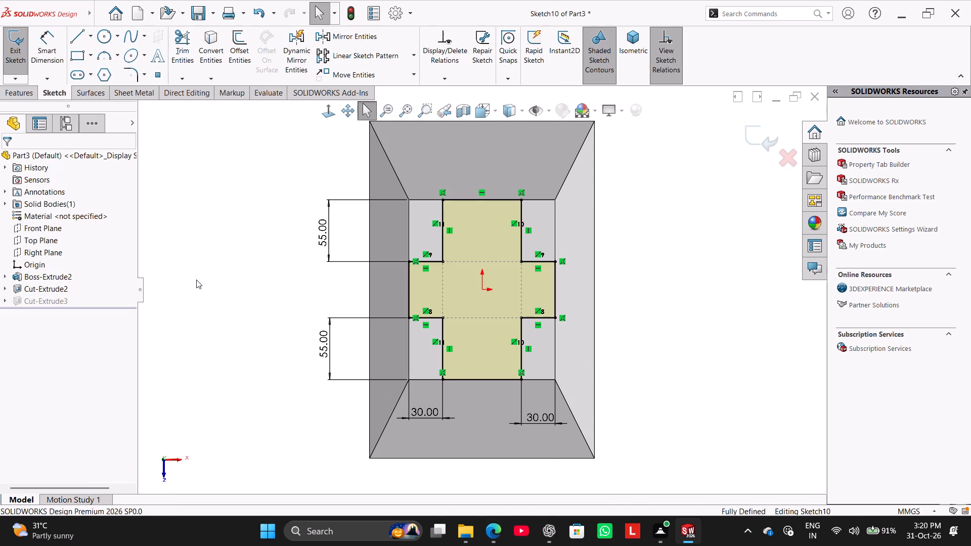
Delete the coincident relations tying the right arm's upper and lower end points to the top face's edge.
scroll(607, 268, "down", 2)
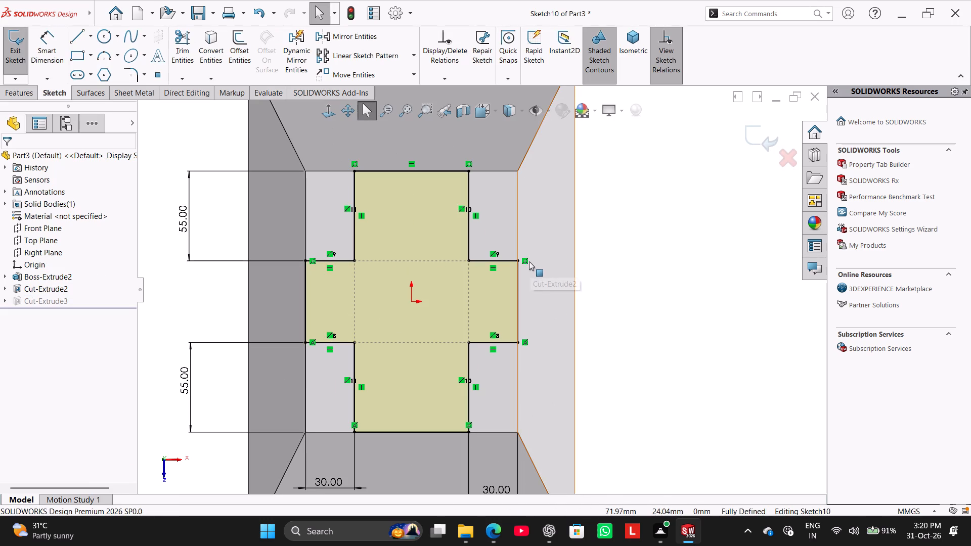
right_click(526, 260)
left_click(559, 381)
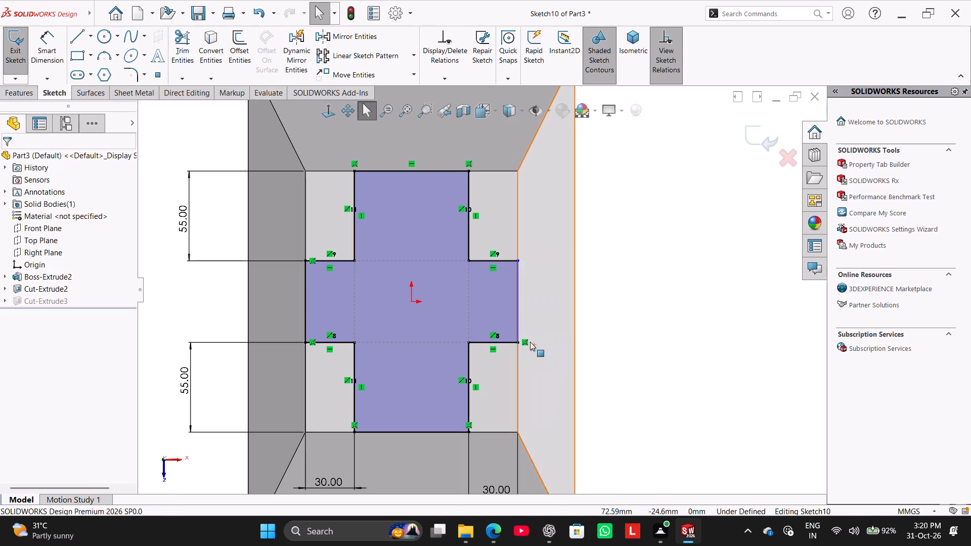
right_click(526, 340)
left_click(558, 475)
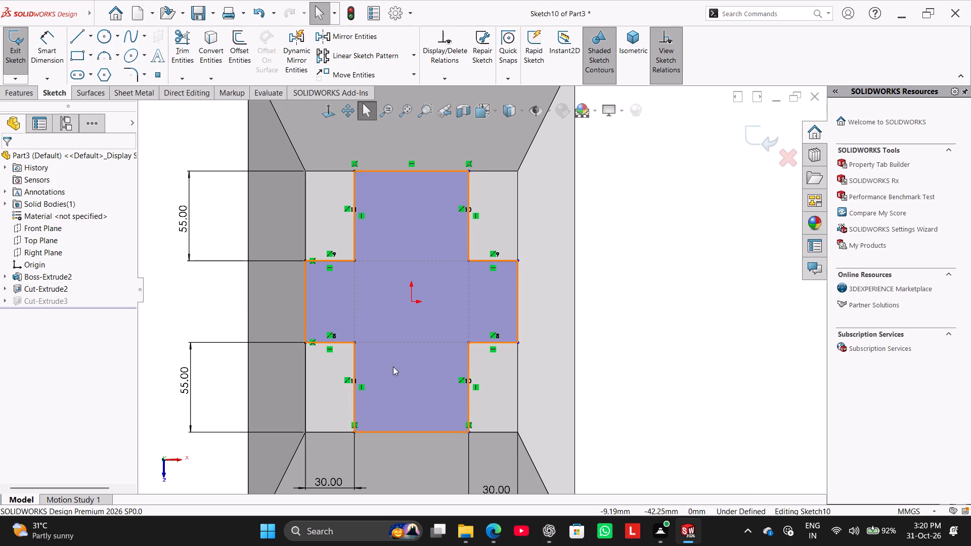
Shift the right arm's end line outward past the top face's right edge.
left_click_drag(517, 301, 554, 301)
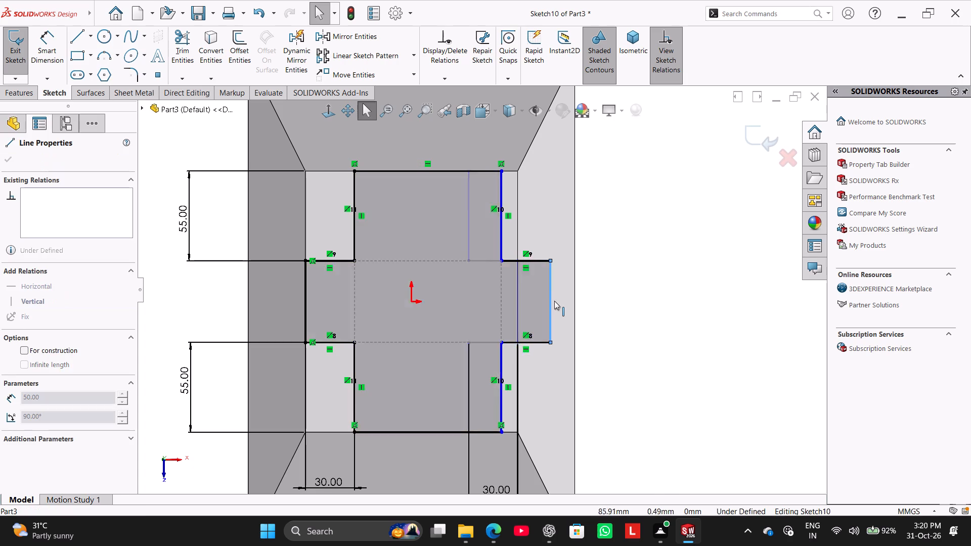
left_click_drag(554, 301, 565, 306)
middle_click_drag(592, 348, 558, 274)
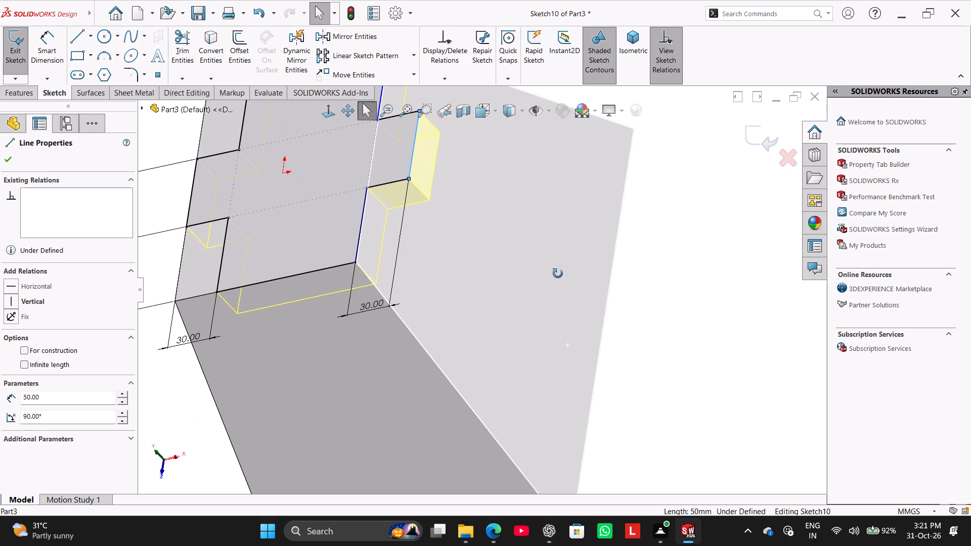
middle_click_drag(558, 274, 569, 297)
left_click(321, 116)
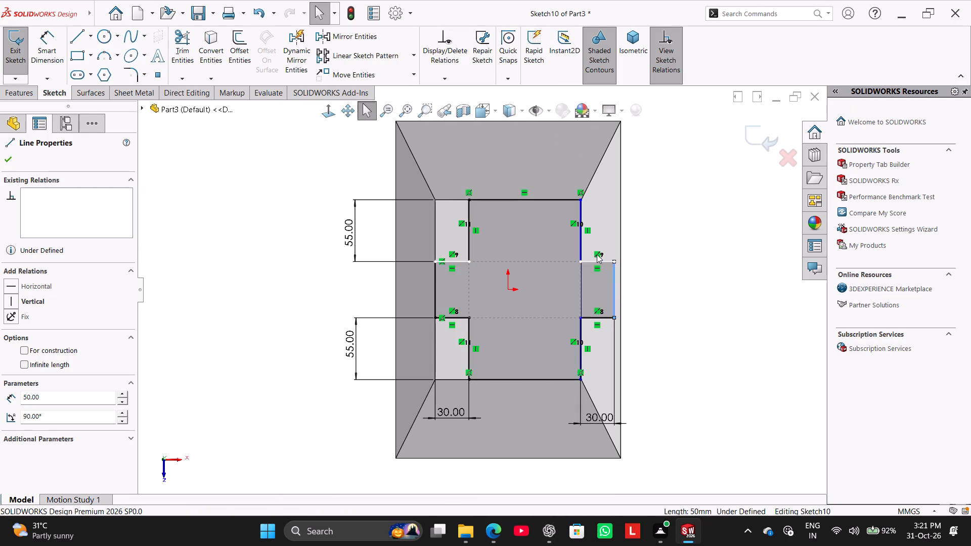
left_click(668, 311)
left_click_drag(615, 289, 599, 289)
left_click_drag(686, 301, 671, 291)
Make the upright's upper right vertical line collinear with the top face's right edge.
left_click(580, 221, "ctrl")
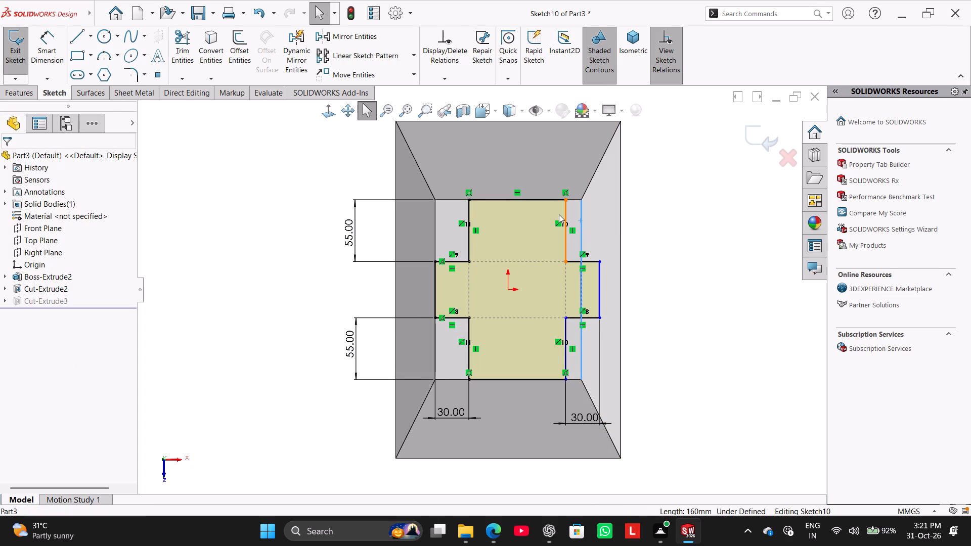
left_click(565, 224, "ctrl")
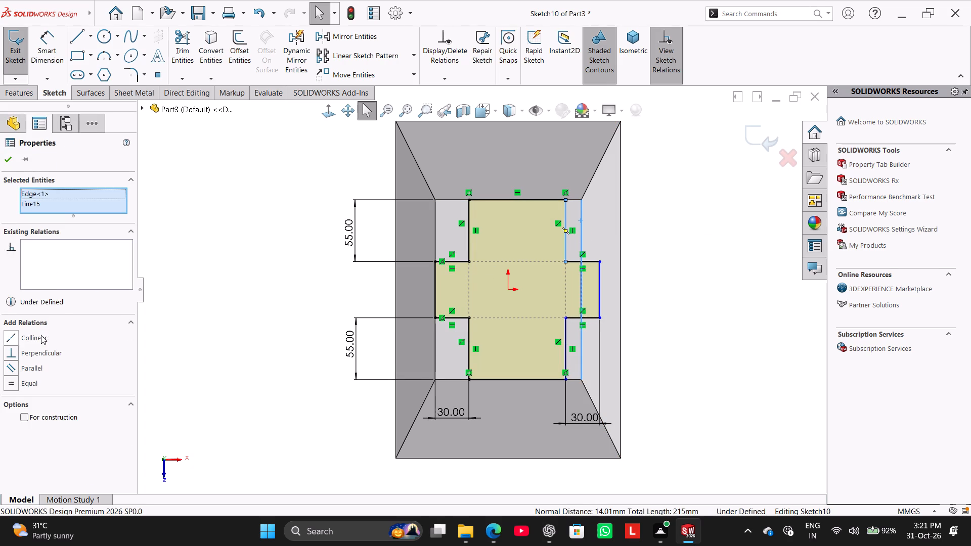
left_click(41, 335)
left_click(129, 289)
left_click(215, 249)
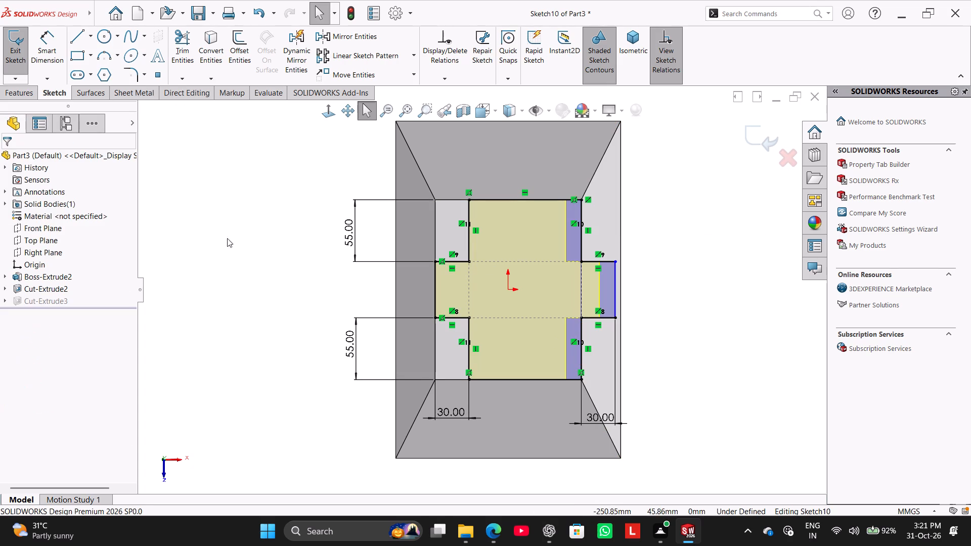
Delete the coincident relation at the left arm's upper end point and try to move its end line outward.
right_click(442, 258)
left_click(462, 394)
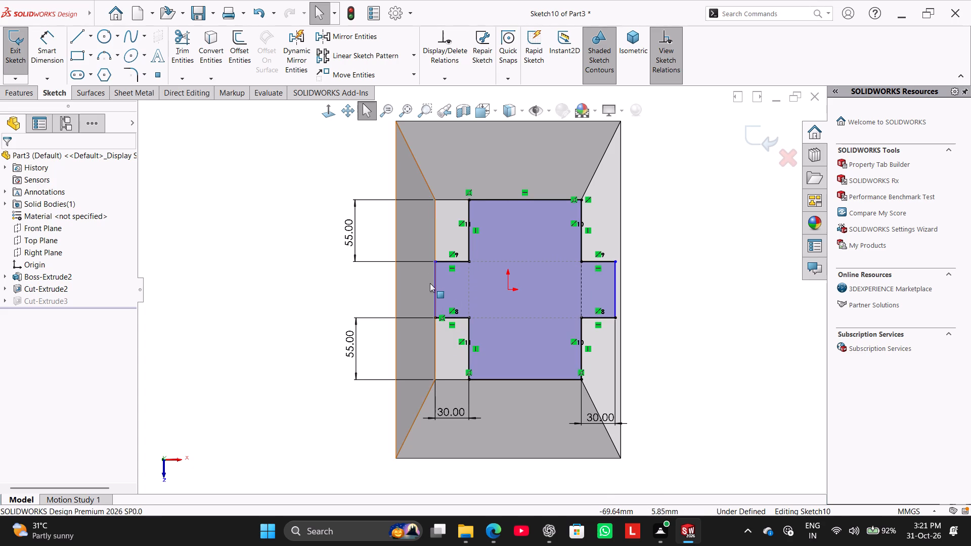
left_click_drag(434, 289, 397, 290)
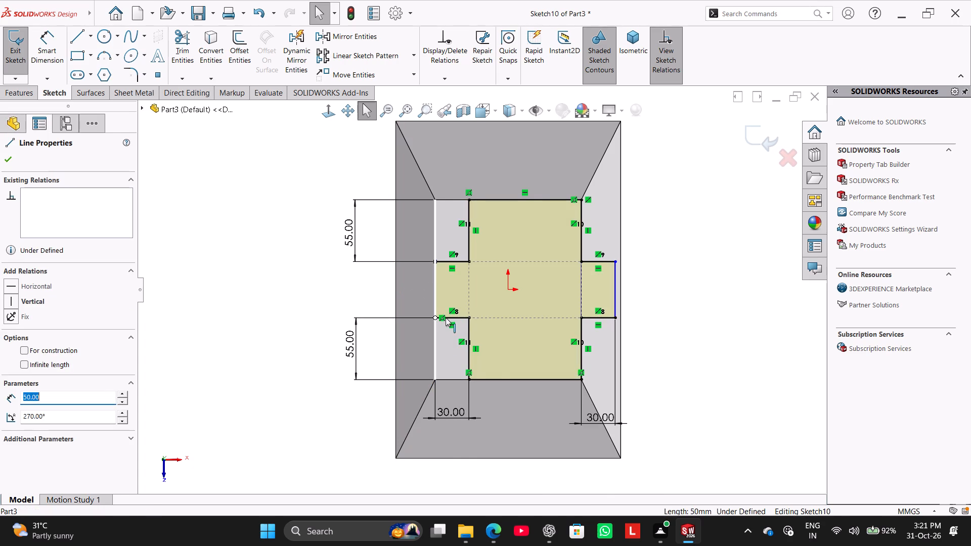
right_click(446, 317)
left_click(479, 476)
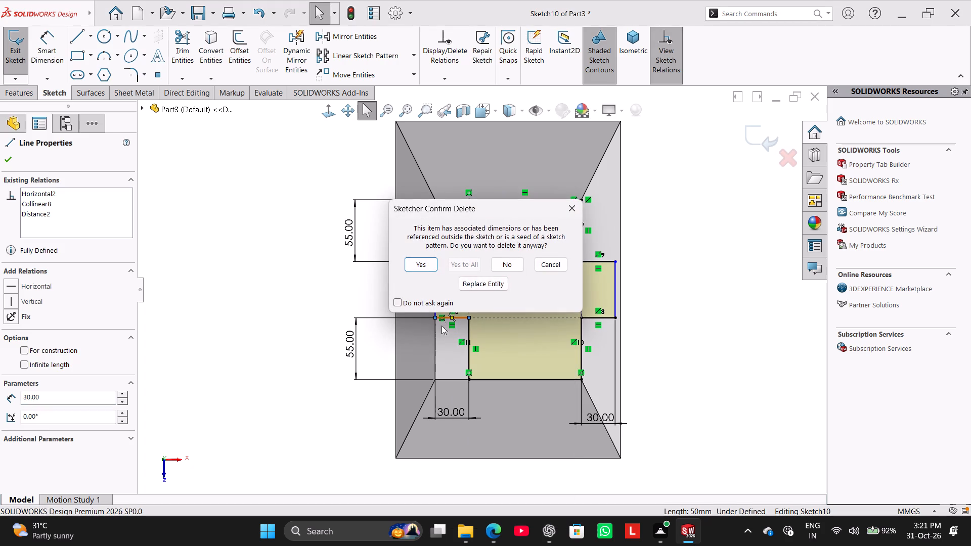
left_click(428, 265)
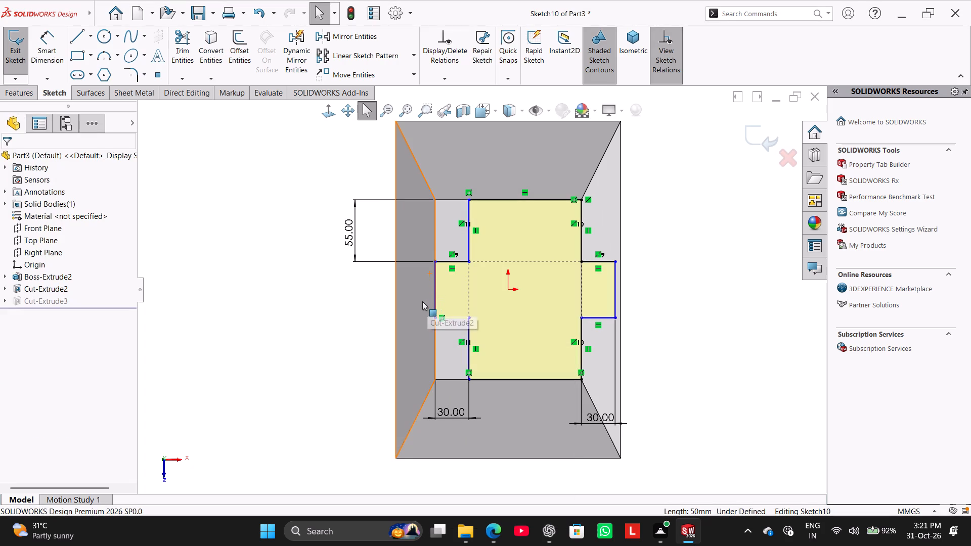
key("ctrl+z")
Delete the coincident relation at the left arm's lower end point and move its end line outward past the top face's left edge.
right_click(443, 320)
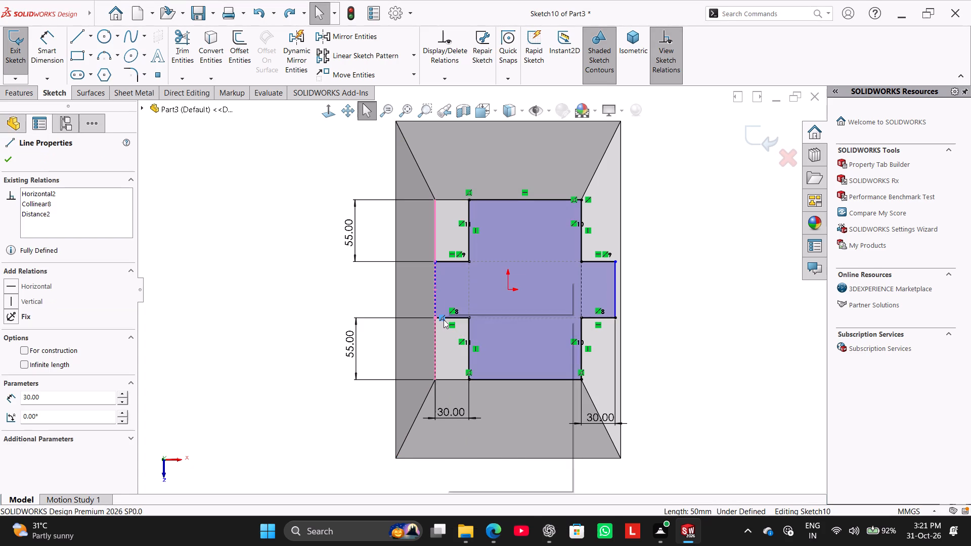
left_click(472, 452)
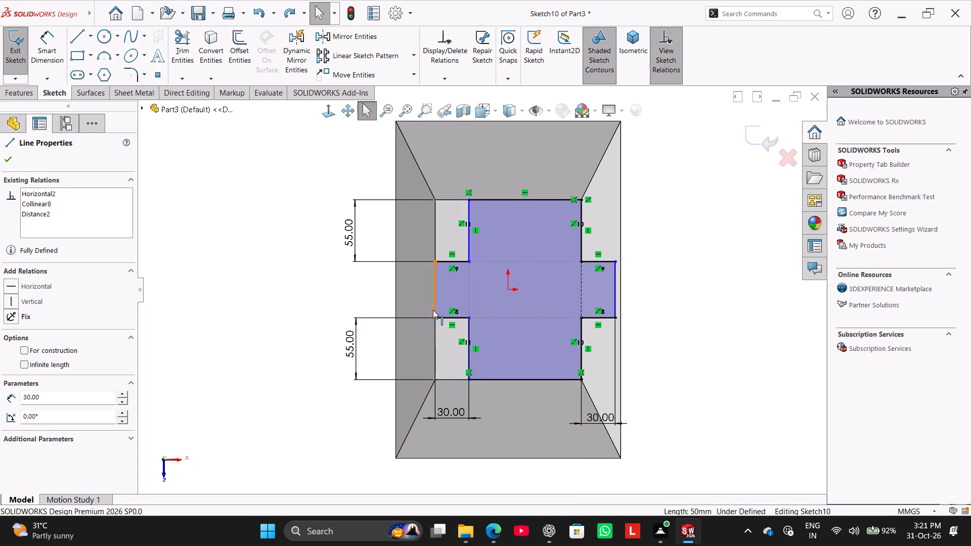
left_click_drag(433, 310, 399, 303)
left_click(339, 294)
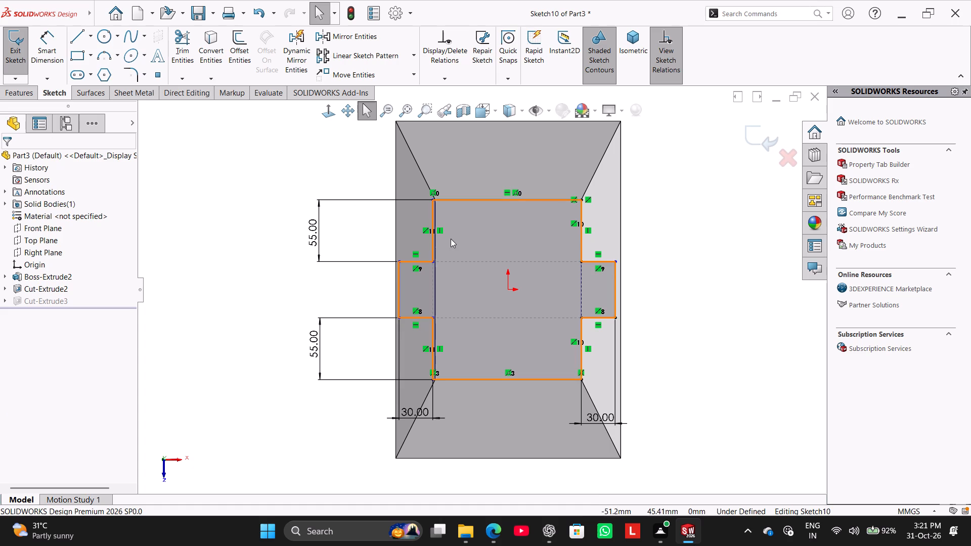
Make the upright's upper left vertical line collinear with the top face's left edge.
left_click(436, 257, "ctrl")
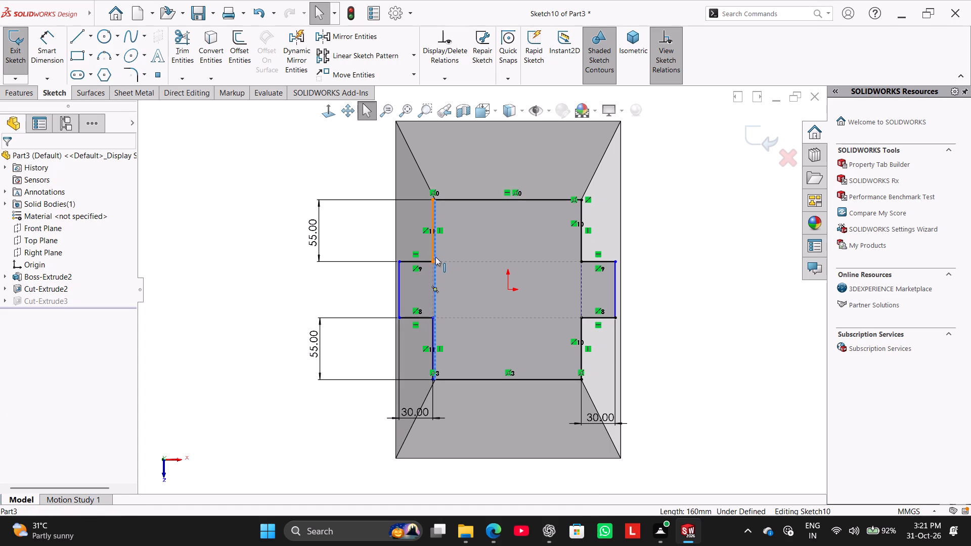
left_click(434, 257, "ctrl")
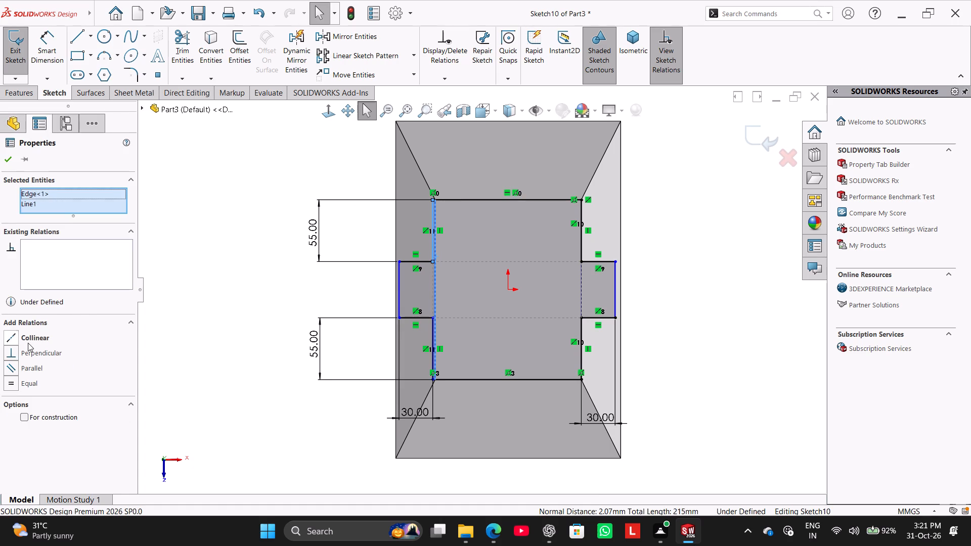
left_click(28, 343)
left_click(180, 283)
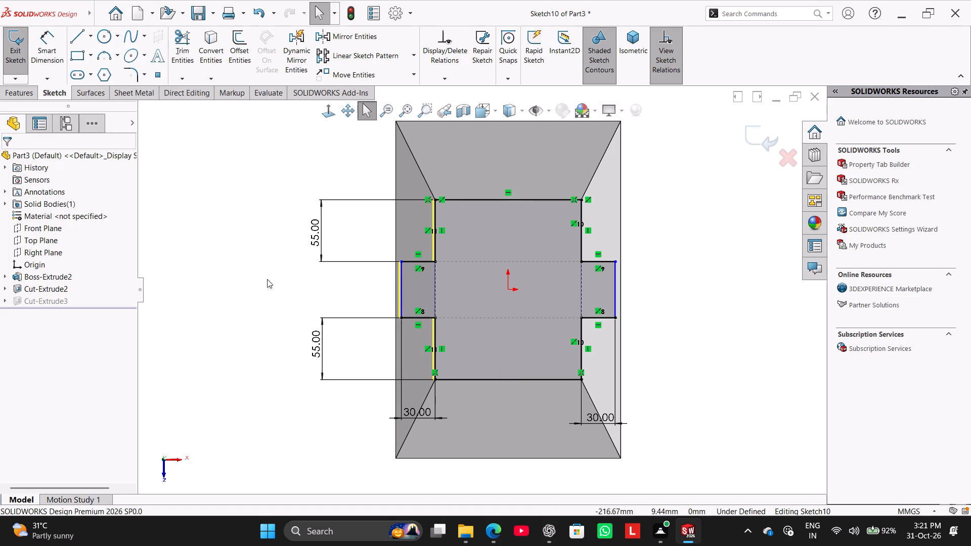
Undo the collinear relations, deleted coincident relations and moved end lines of the cross sketch's left and right arms.
left_click(34, 45)
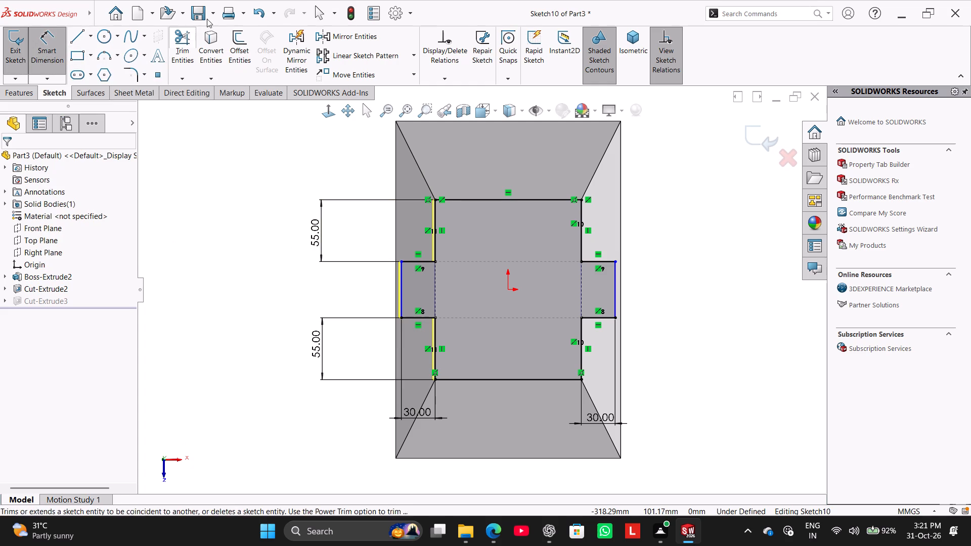
left_click(263, 5)
left_click(263, 5)
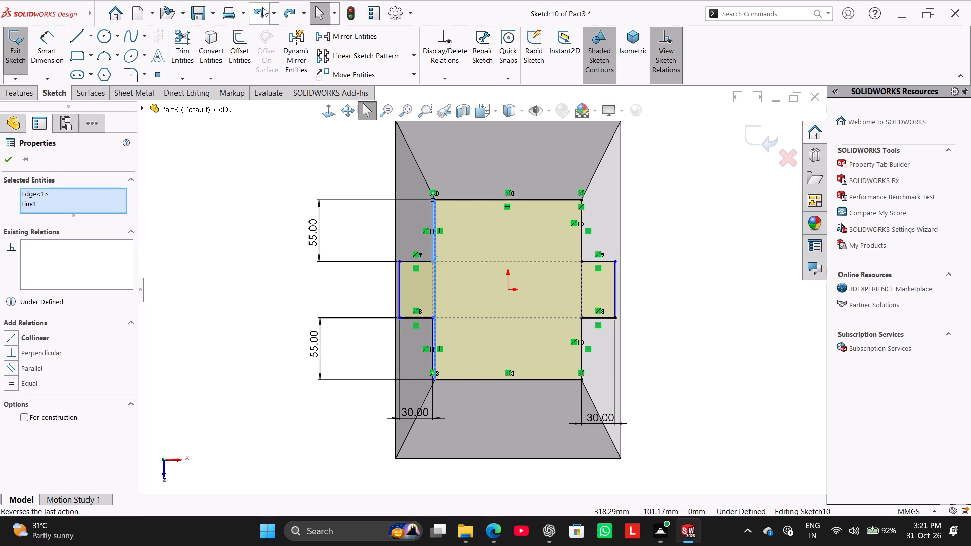
left_click(260, 11)
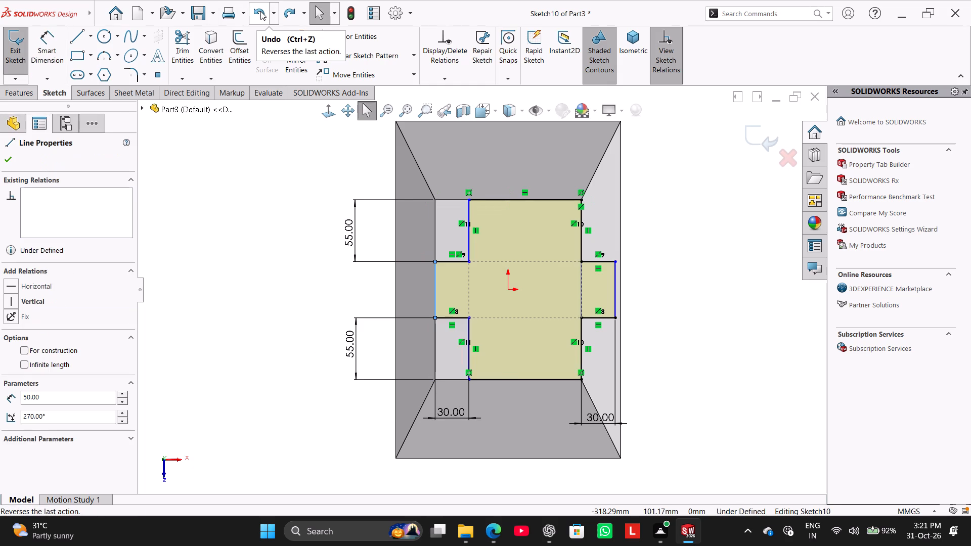
left_click(260, 11)
left_click(260, 11)
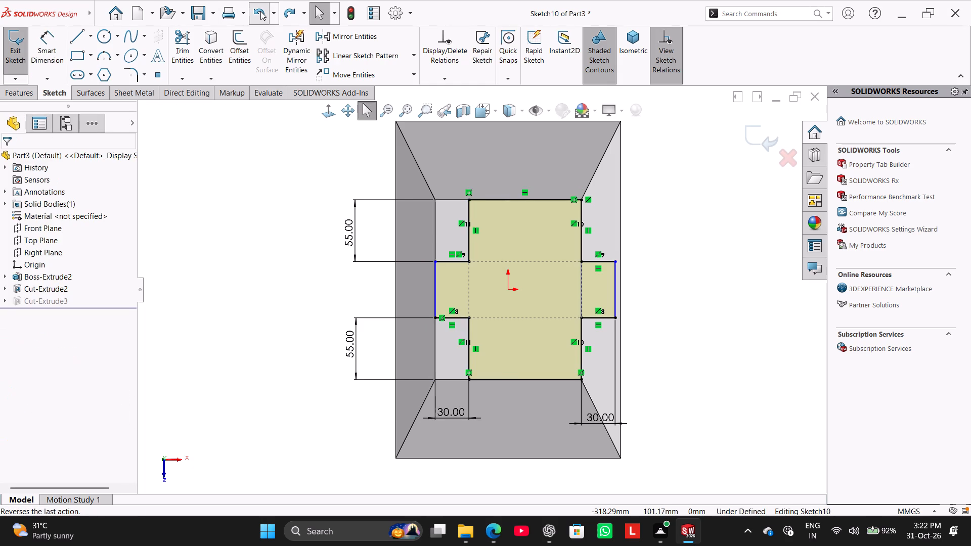
left_click(260, 11)
left_click(260, 11)
left_click(260, 11)
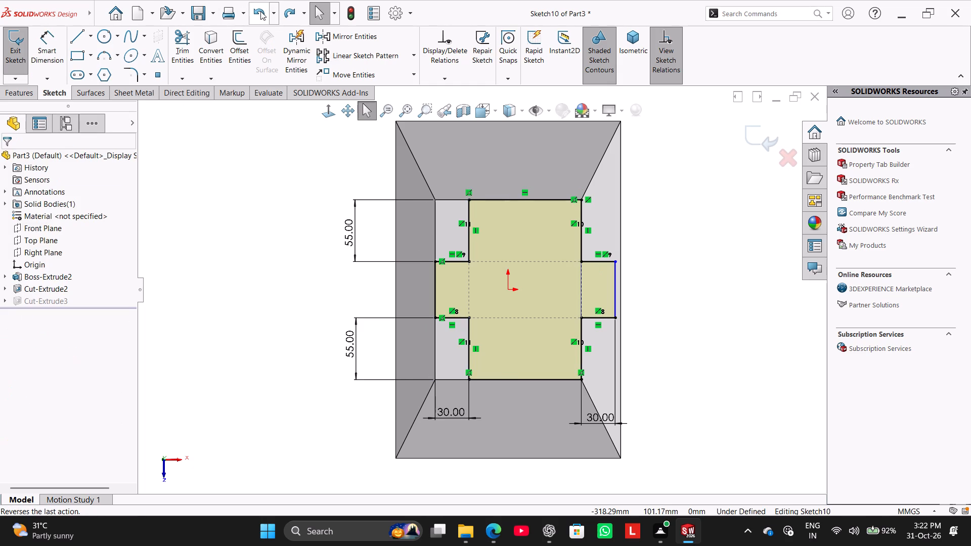
left_click(260, 11)
left_click(260, 11)
left_click(260, 11)
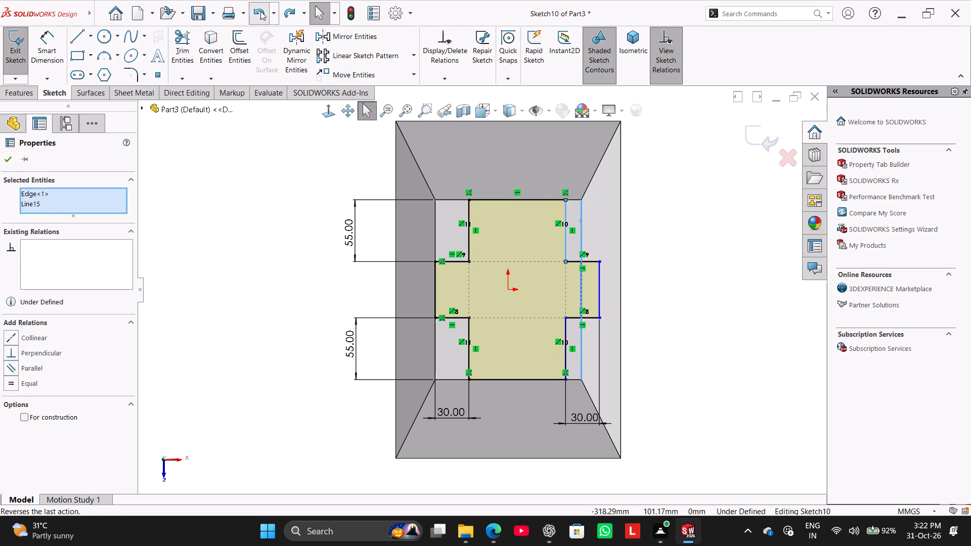
left_click(260, 11)
left_click(260, 11)
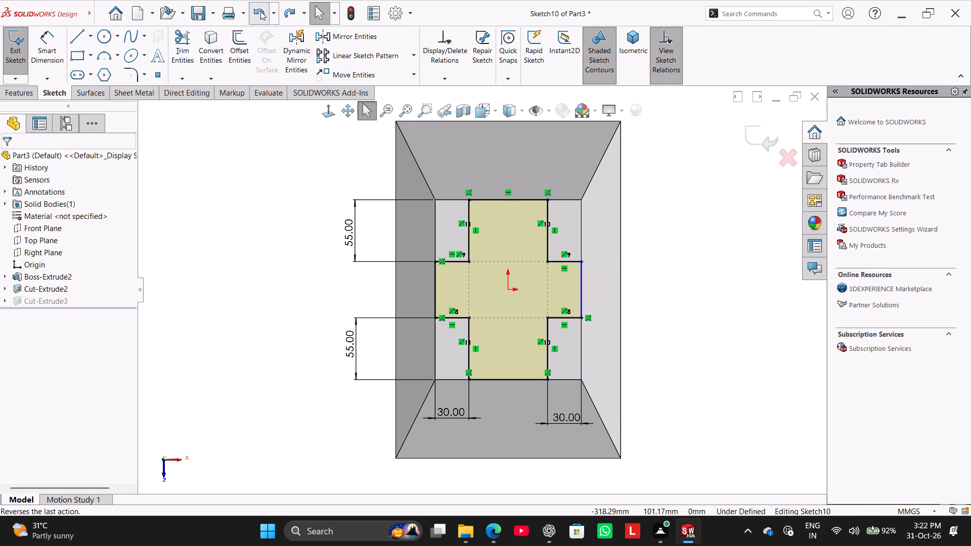
left_click(260, 11)
left_click(256, 227)
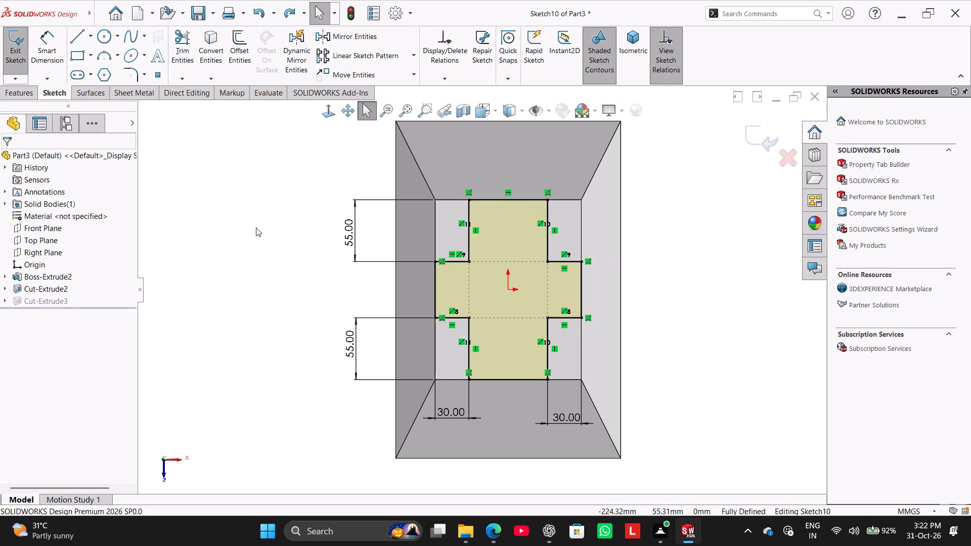
Exit the cross sketch and rebuild the cross-shaped cut in the block's top face.
middle_click_drag(256, 227, 168, 108)
scroll(226, 149, "up", 1)
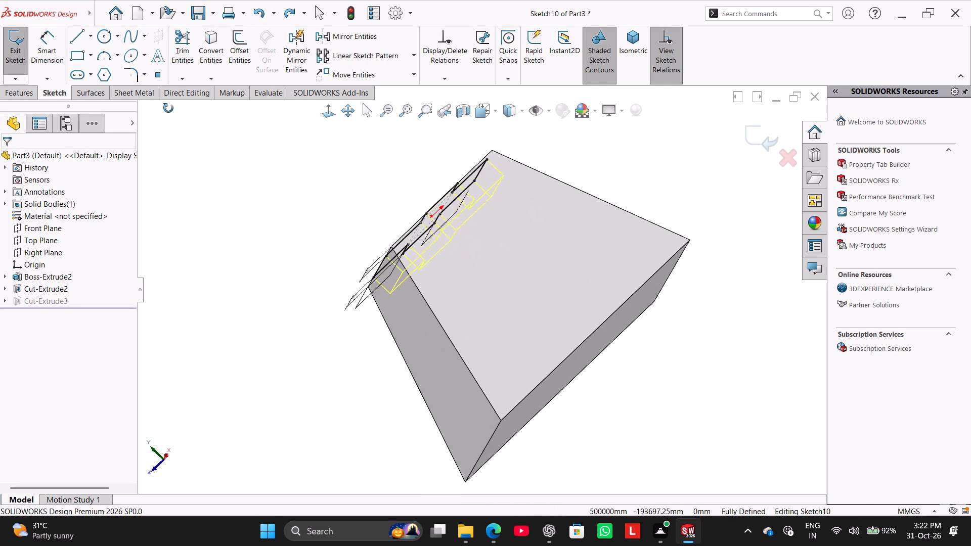
middle_click_drag(168, 108, 216, 161)
left_click(15, 56)
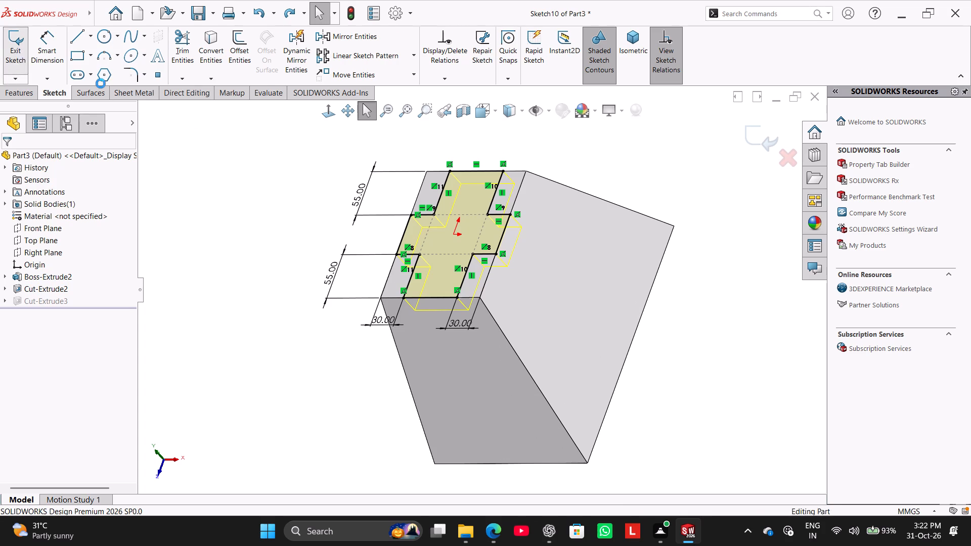
On the front sloped face, sketch a three-sided open profile about 28 mm deep, starting and ending at the cross recess's front corners.
right_click_drag(288, 217, 324, 180)
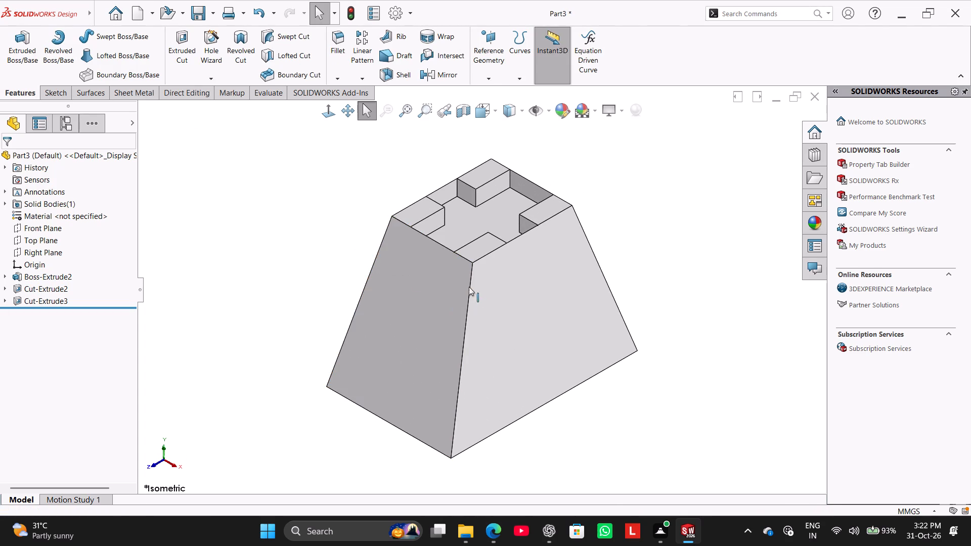
right_click(452, 268)
left_click(474, 255)
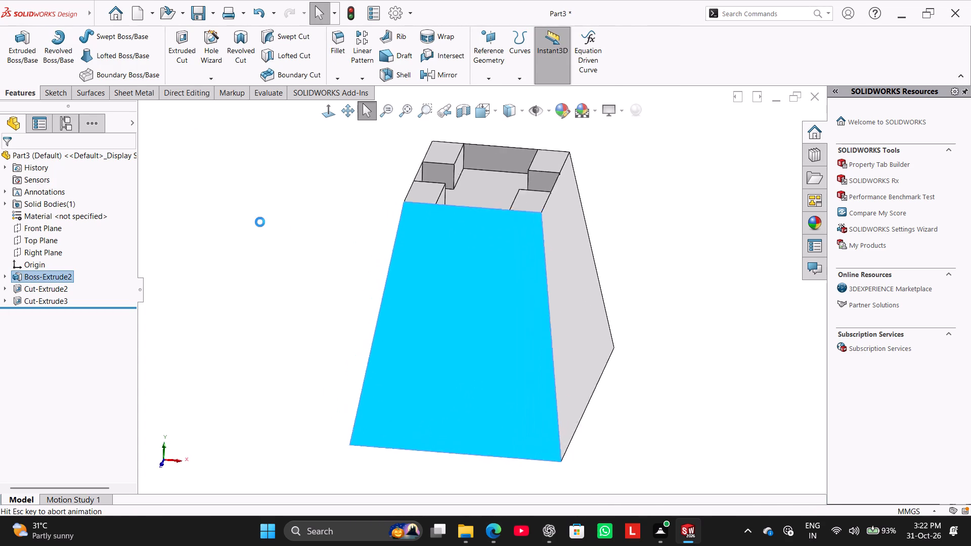
left_click(259, 220)
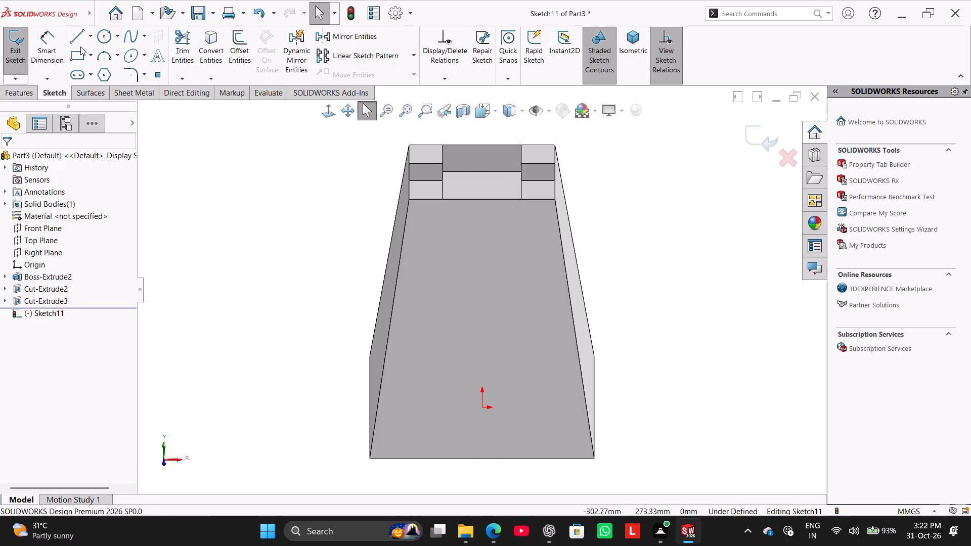
left_click(71, 39)
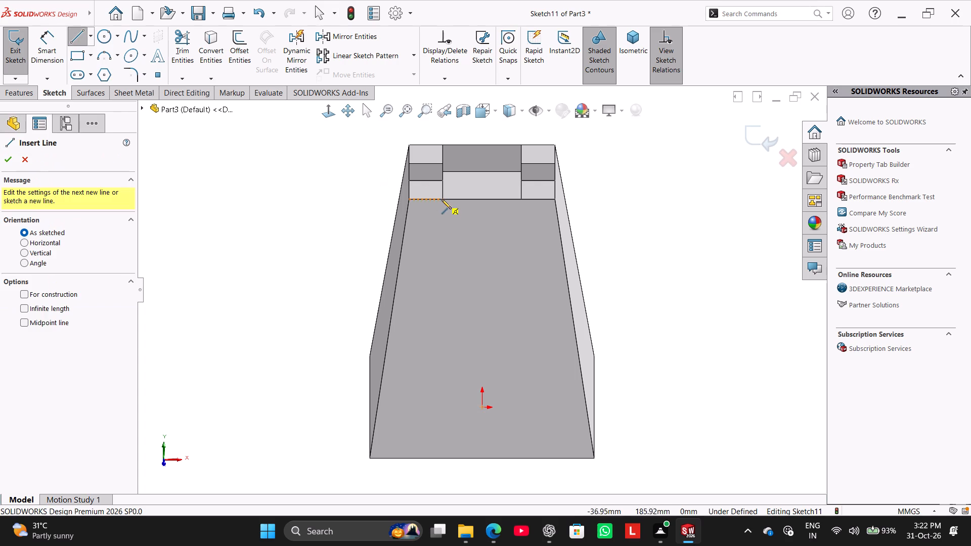
left_click(442, 202)
left_click(444, 230)
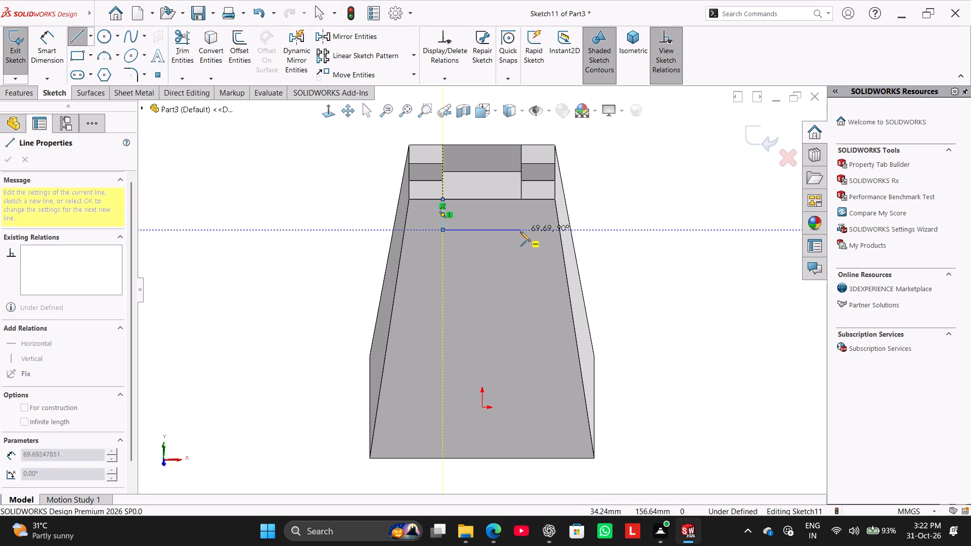
left_click(525, 230)
left_click(522, 199)
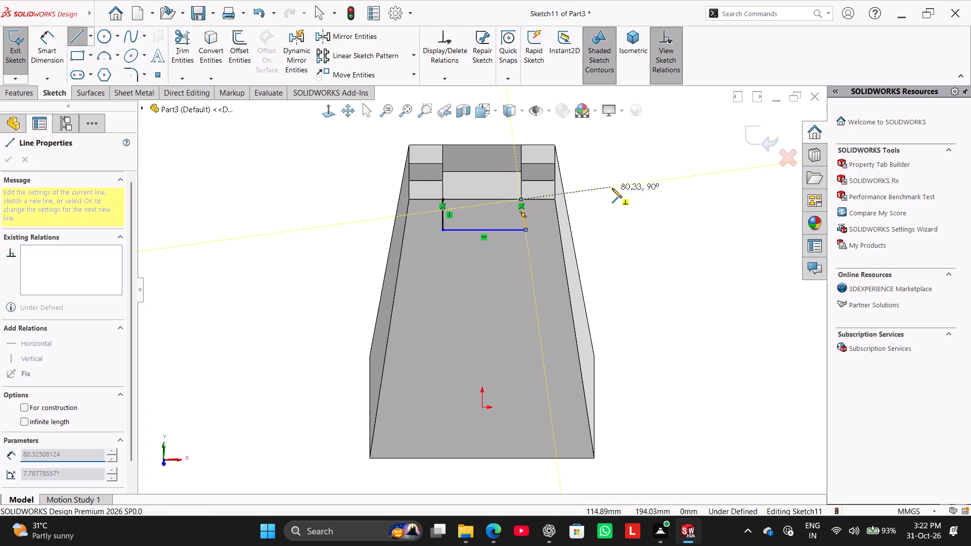
right_click(612, 188)
left_click(622, 197)
Make the open profile's slanted right side line vertical.
right_click(519, 214)
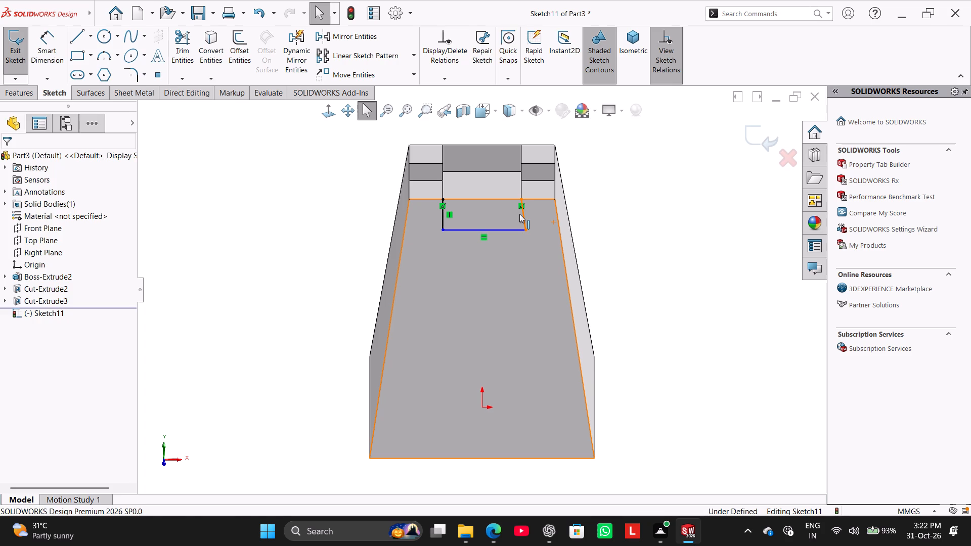
left_click(550, 188)
left_click(593, 195)
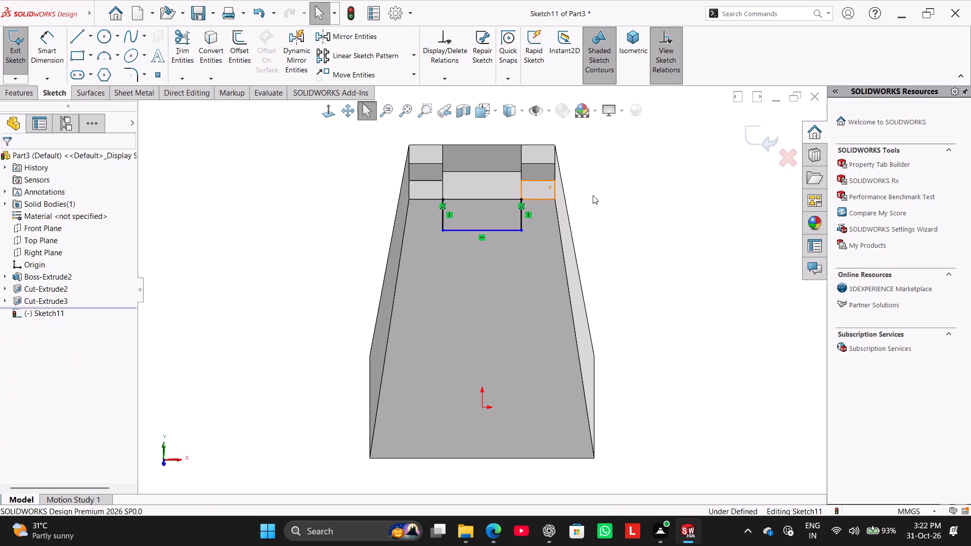
Dimension the profile's left vertical line at 20 mm and change that dimension to 25 mm.
left_click(36, 48)
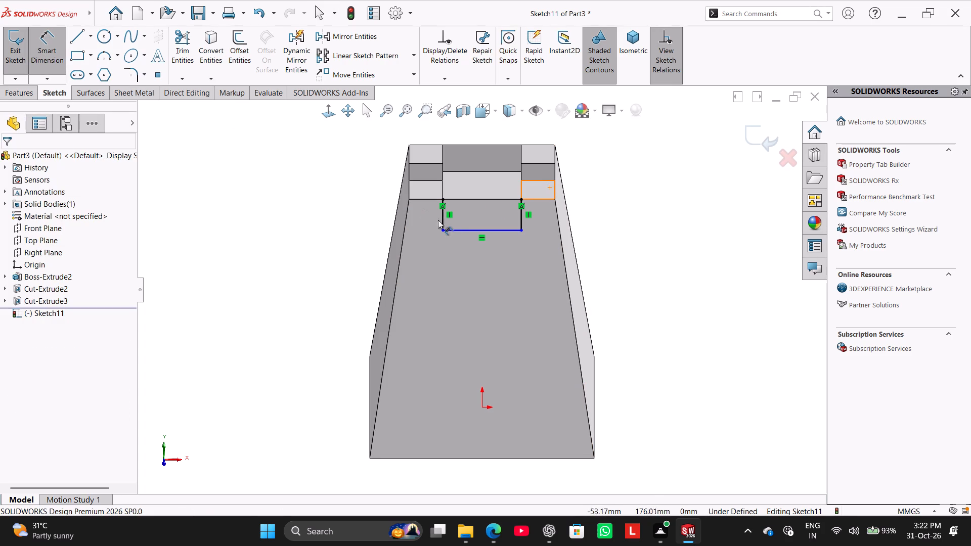
left_click(442, 225)
left_click(368, 216)
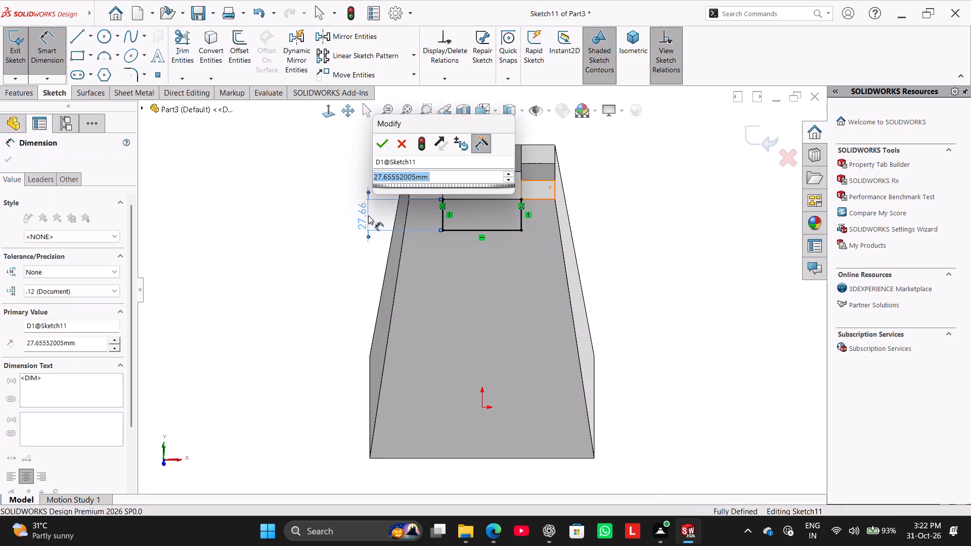
type("20")
key("Return")
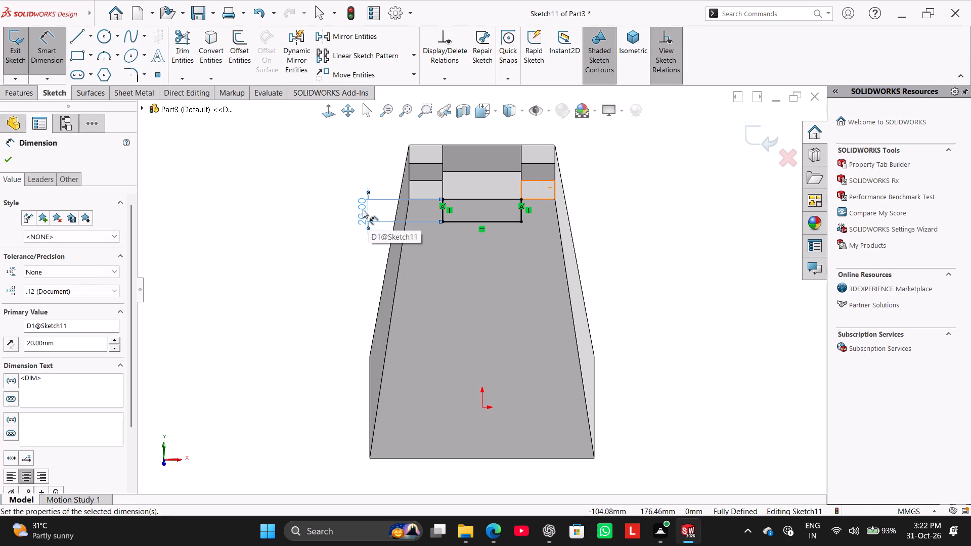
double_click(358, 209)
type("25")
key("Return")
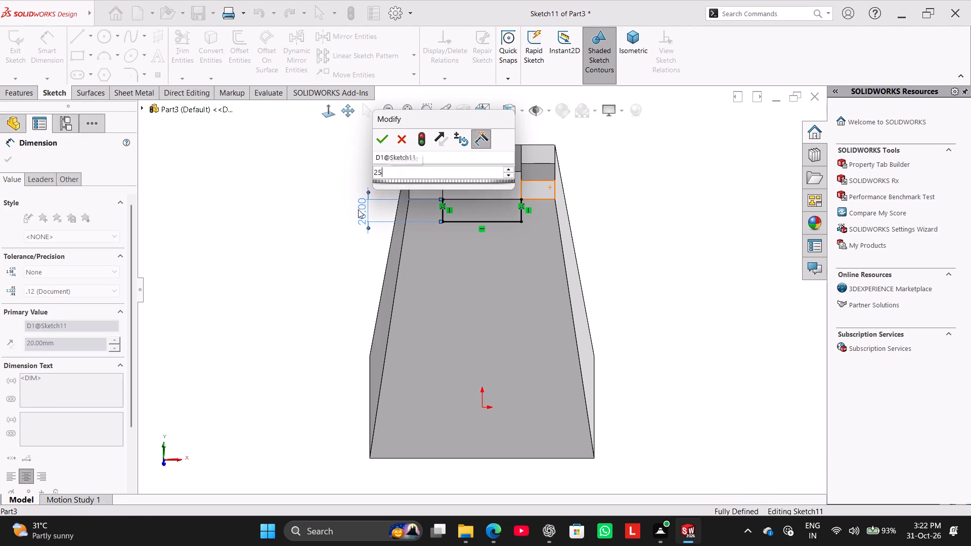
left_click(337, 254)
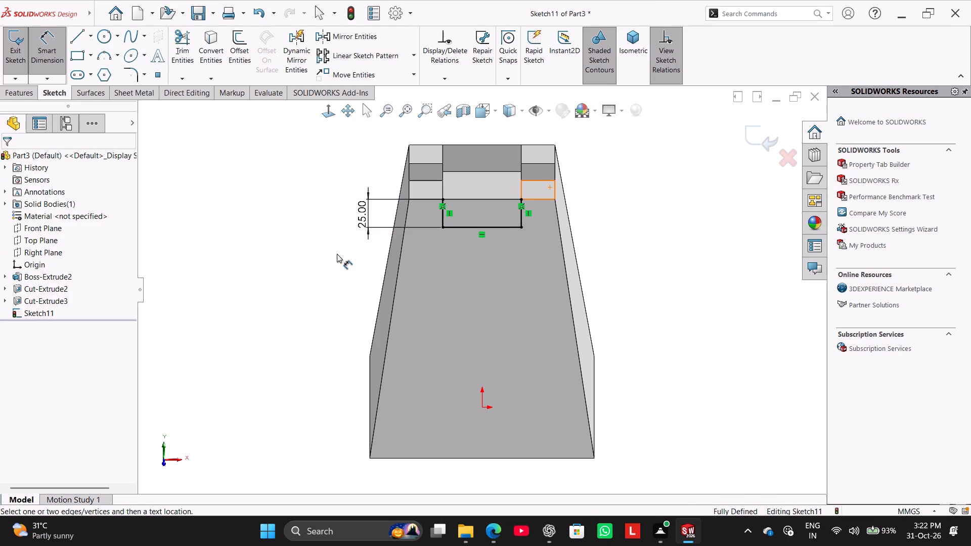
right_click(335, 253)
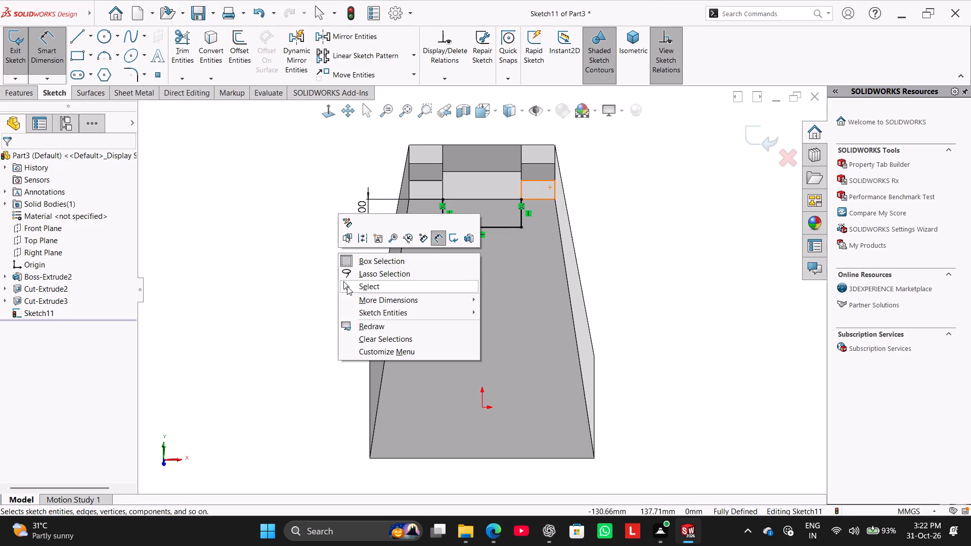
left_click(347, 287)
Start an Extruded Cut from the open notch profile and try it with the Through All end condition.
left_click(27, 90)
left_click(193, 35)
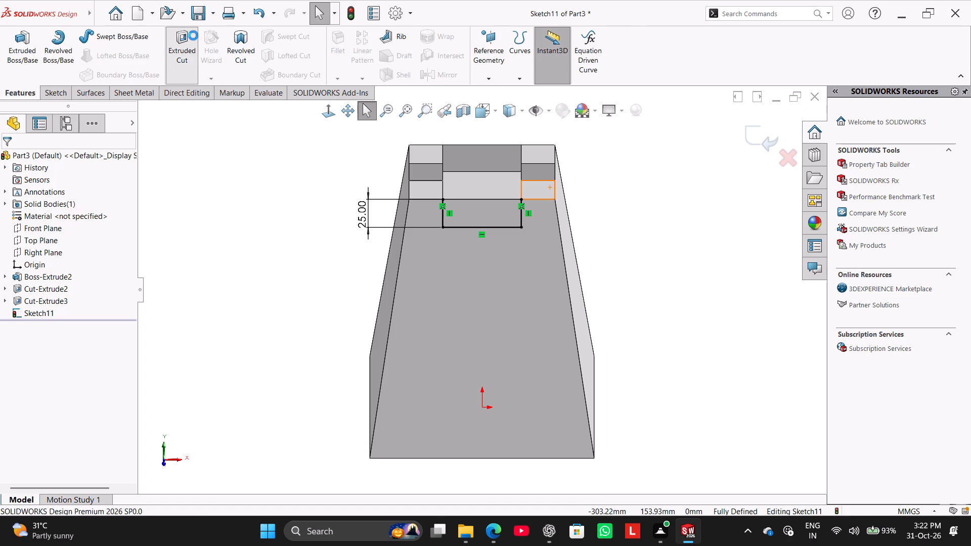
middle_click_drag(223, 159, 218, 191)
middle_click_drag(219, 209, 216, 232)
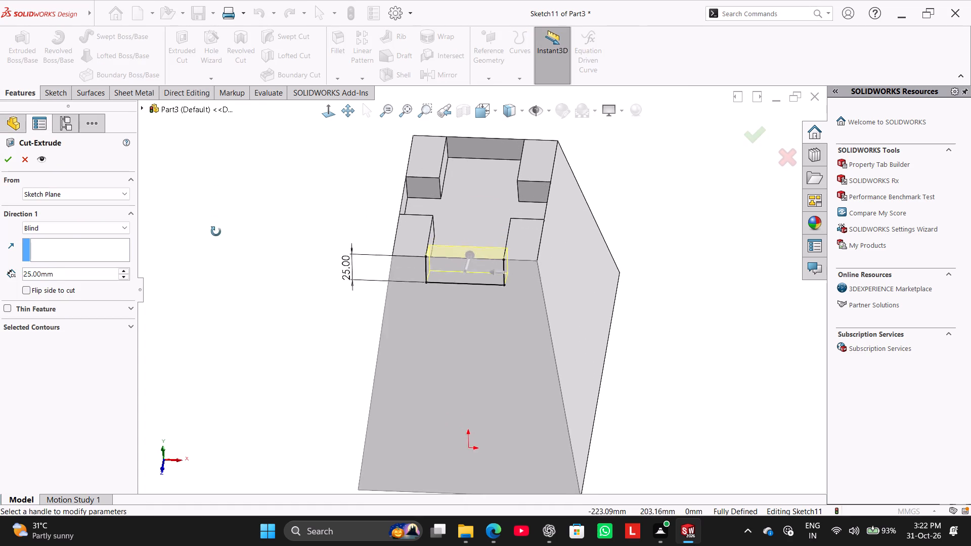
middle_click_drag(216, 232, 216, 261)
left_click(56, 230)
left_click(68, 245)
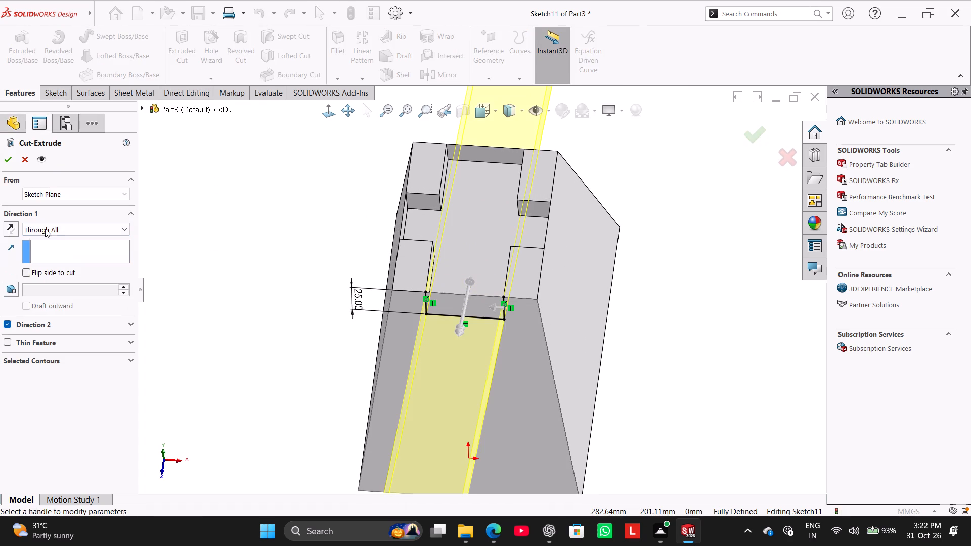
left_click(9, 160)
left_click(227, 153)
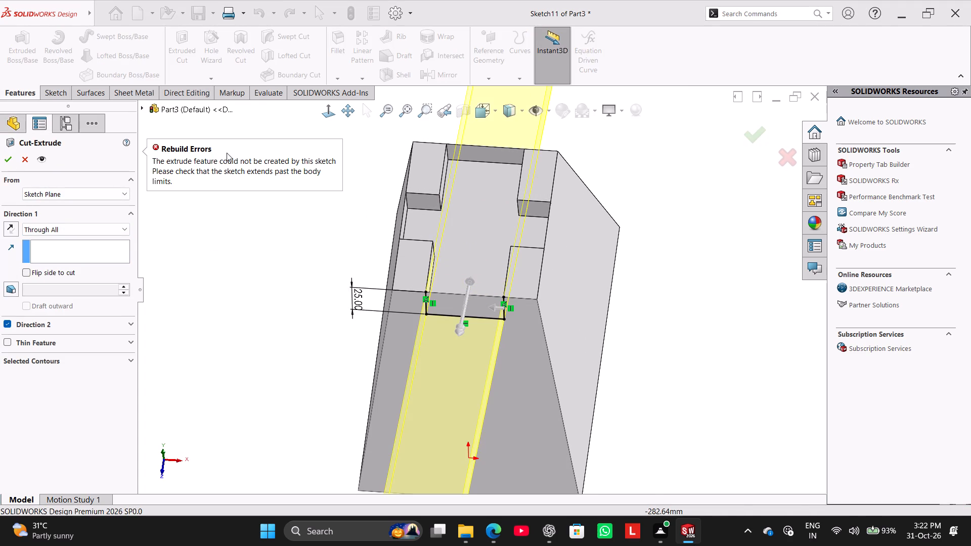
left_click(7, 160)
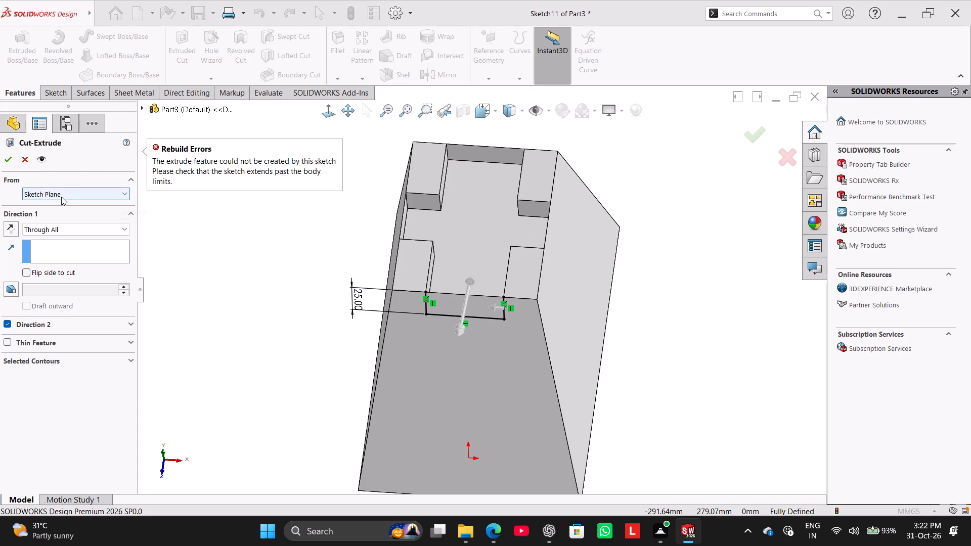
Cut the front notch from the sketch plane with a Blind end condition at 25 mm depth.
left_click(61, 197)
left_click(63, 205)
left_click(60, 197)
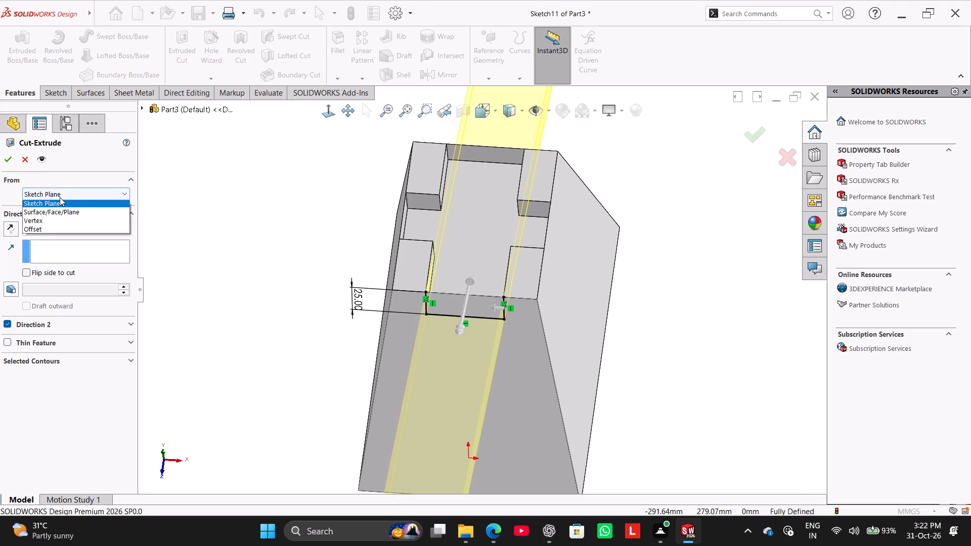
left_click(59, 207)
left_click(46, 226)
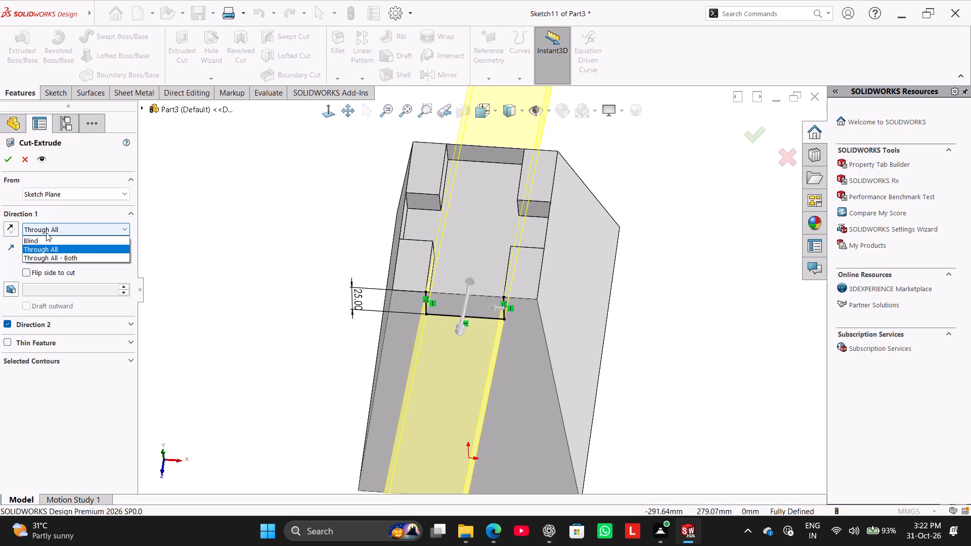
left_click(40, 238)
left_click(6, 157)
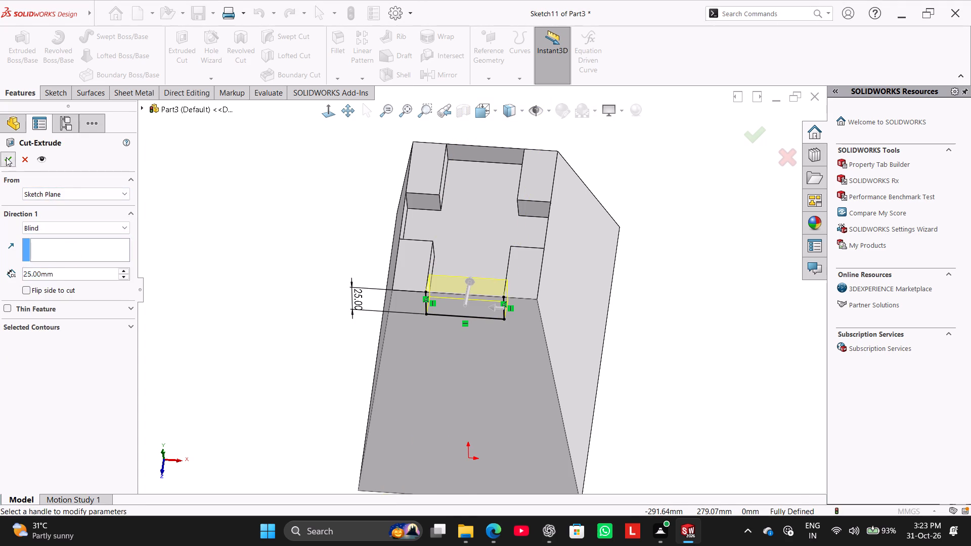
left_click(227, 216)
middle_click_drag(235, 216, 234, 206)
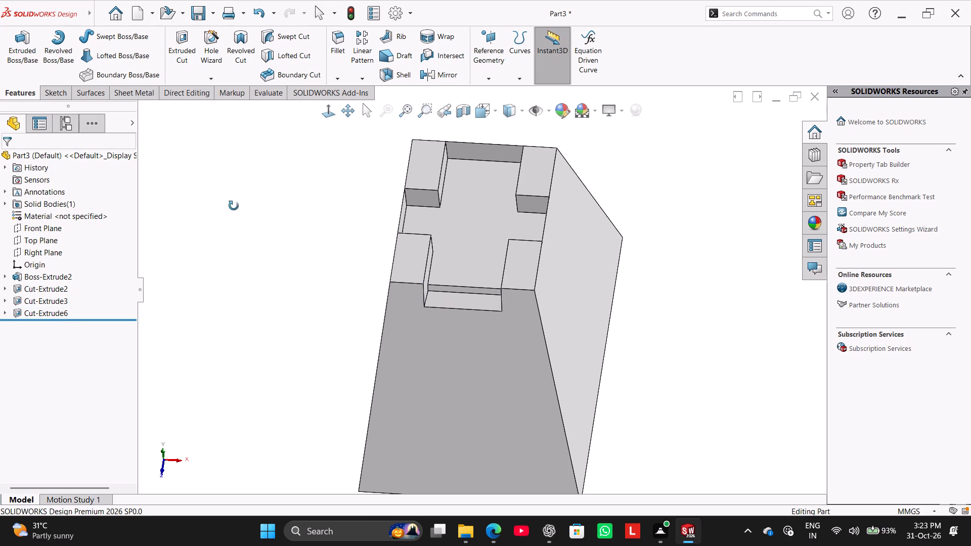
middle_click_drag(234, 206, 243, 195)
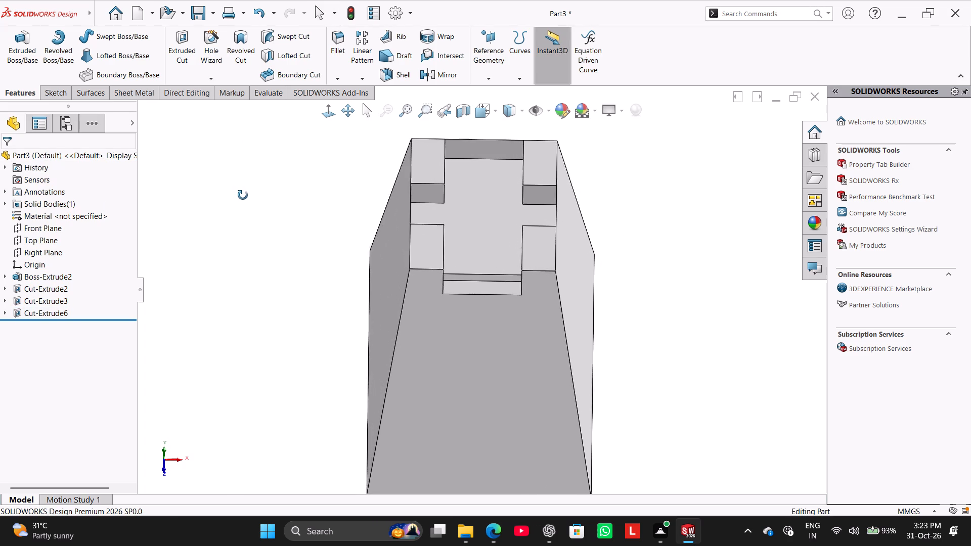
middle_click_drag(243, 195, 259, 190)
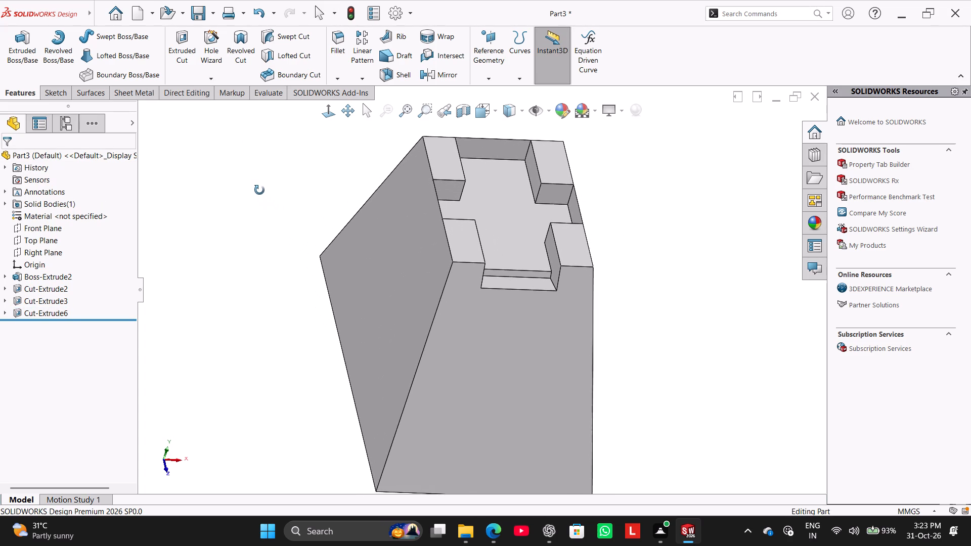
Undo the front notch's extruded cut together with the dimension, relations and lines of its sketch.
middle_click_drag(259, 190, 259, 188)
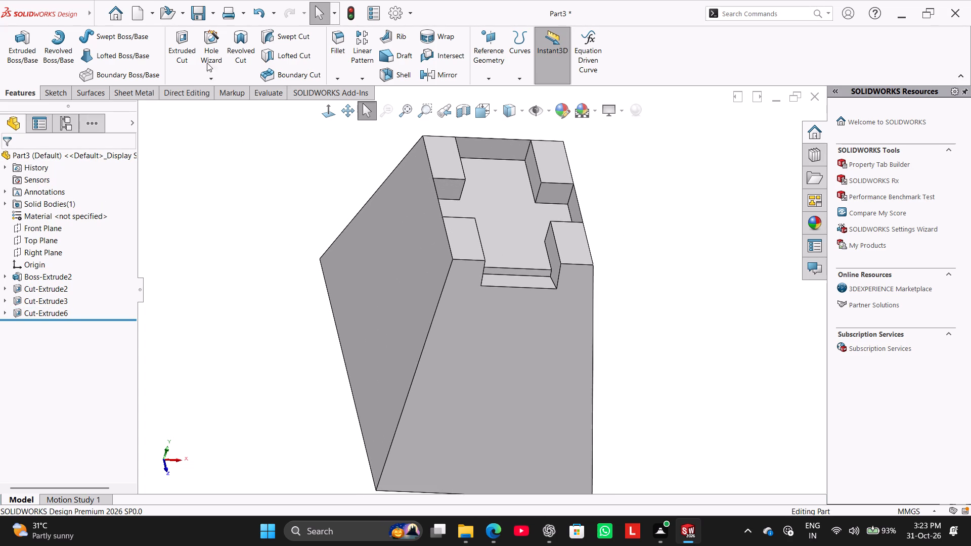
left_click(262, 13)
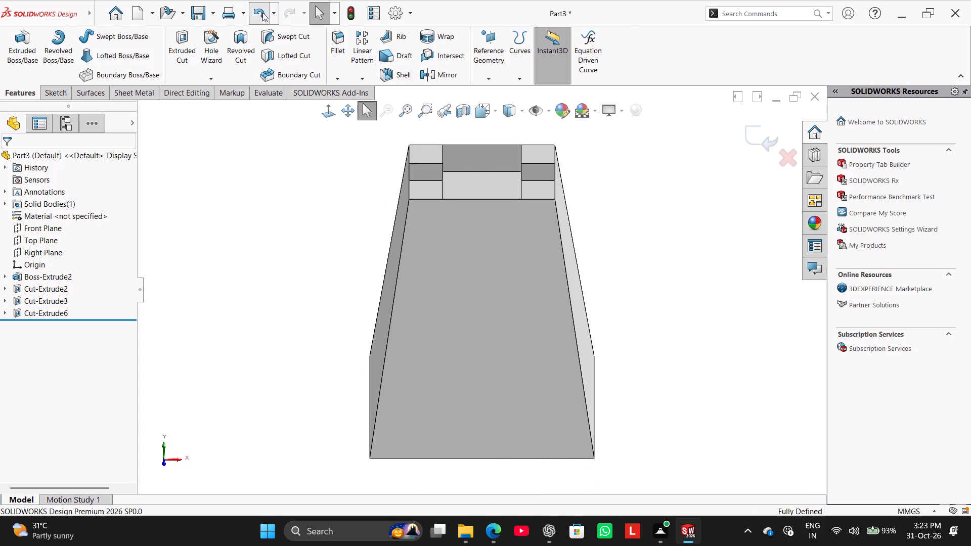
left_click(262, 13)
left_click(262, 13)
left_click(262, 13)
left_click(262, 13)
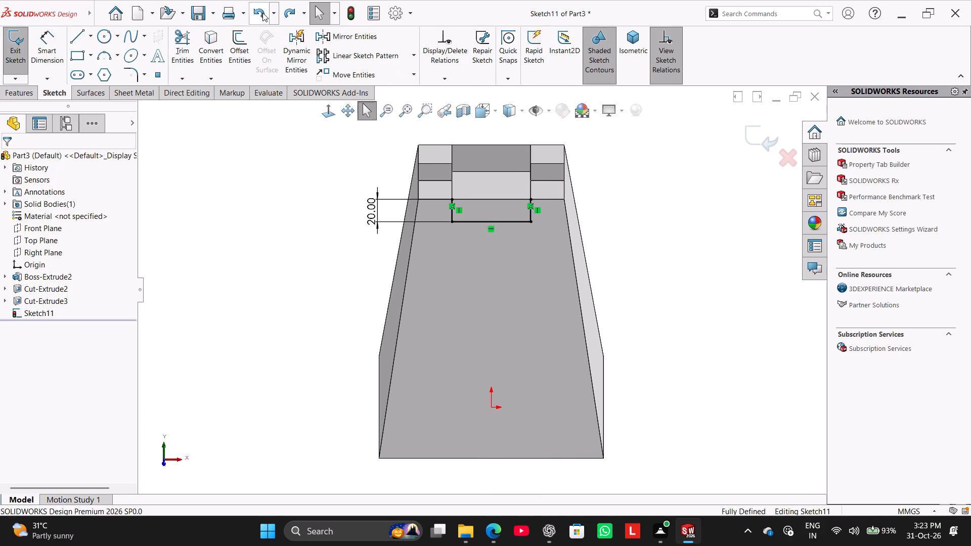
left_click(262, 13)
left_click(262, 13)
left_click(262, 13)
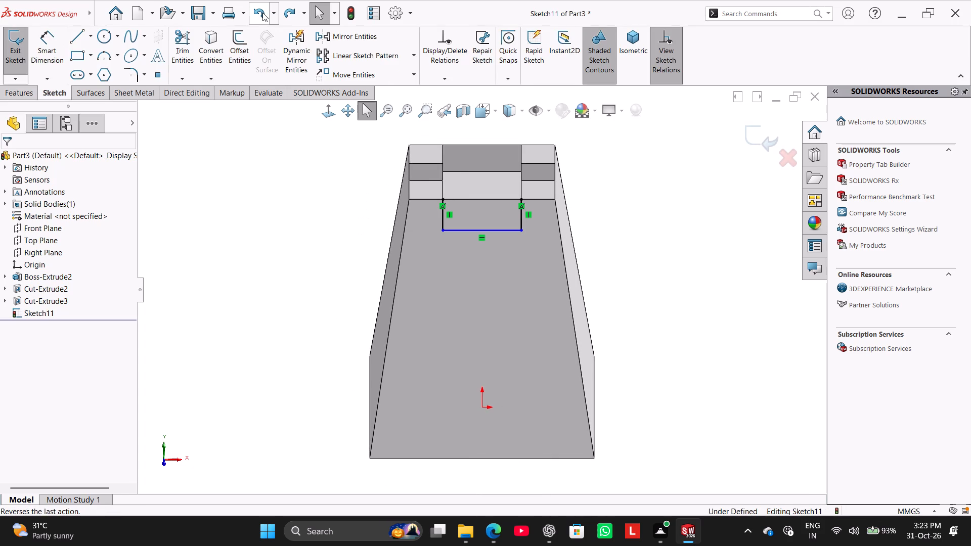
left_click(262, 13)
left_click(262, 13)
left_click(262, 13)
left_click(262, 13)
left_click(262, 13)
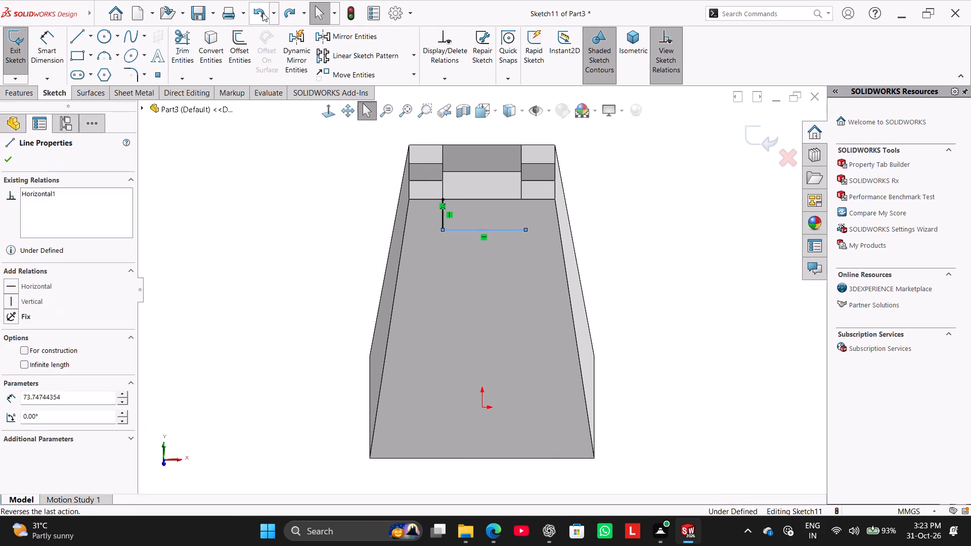
left_click(262, 13)
left_click(262, 13)
left_click(262, 13)
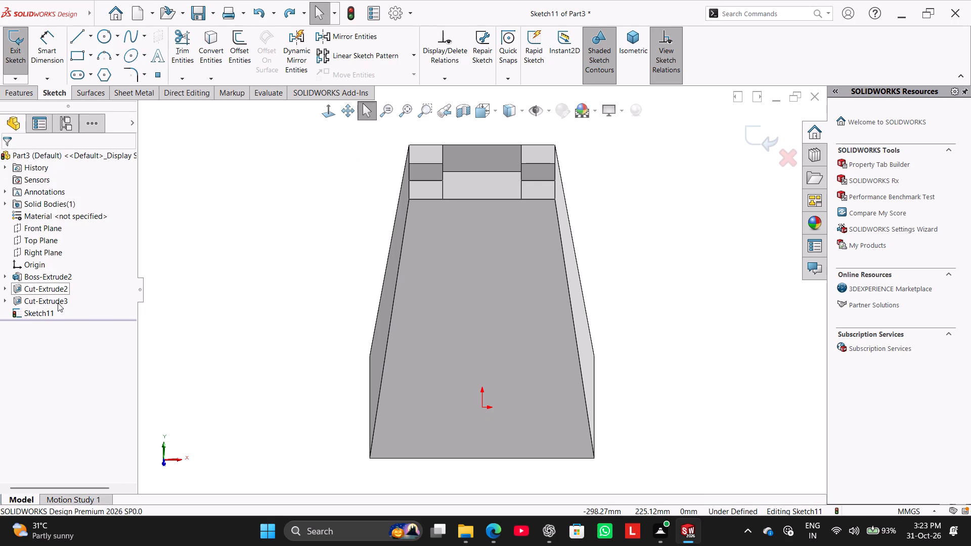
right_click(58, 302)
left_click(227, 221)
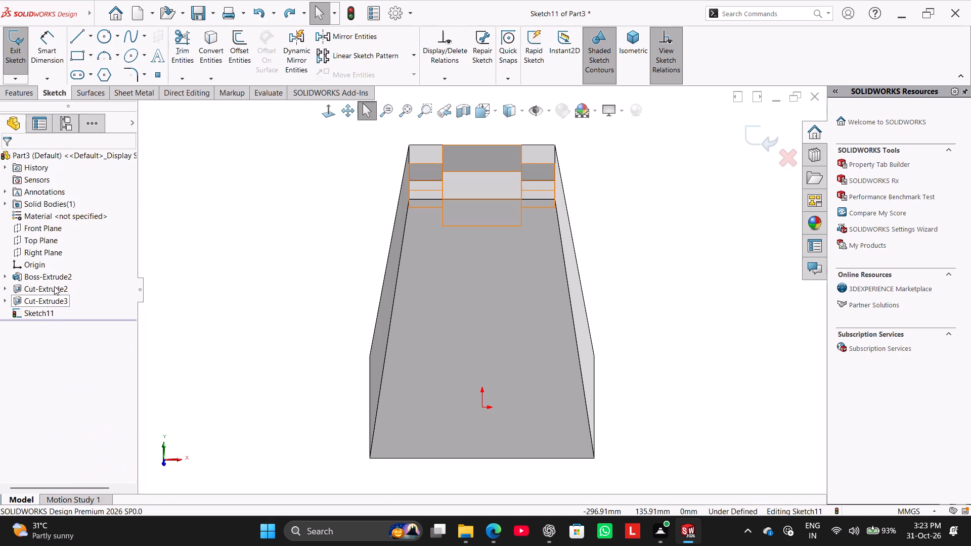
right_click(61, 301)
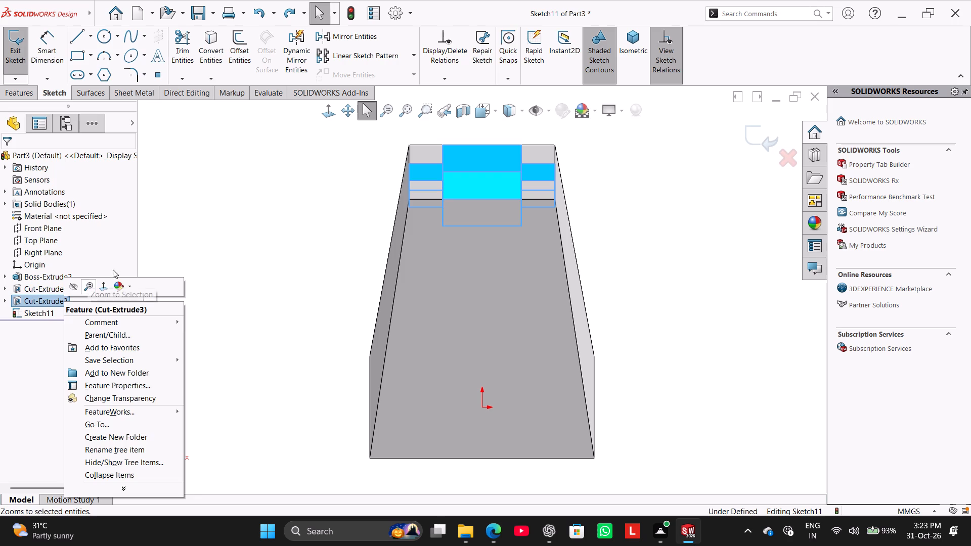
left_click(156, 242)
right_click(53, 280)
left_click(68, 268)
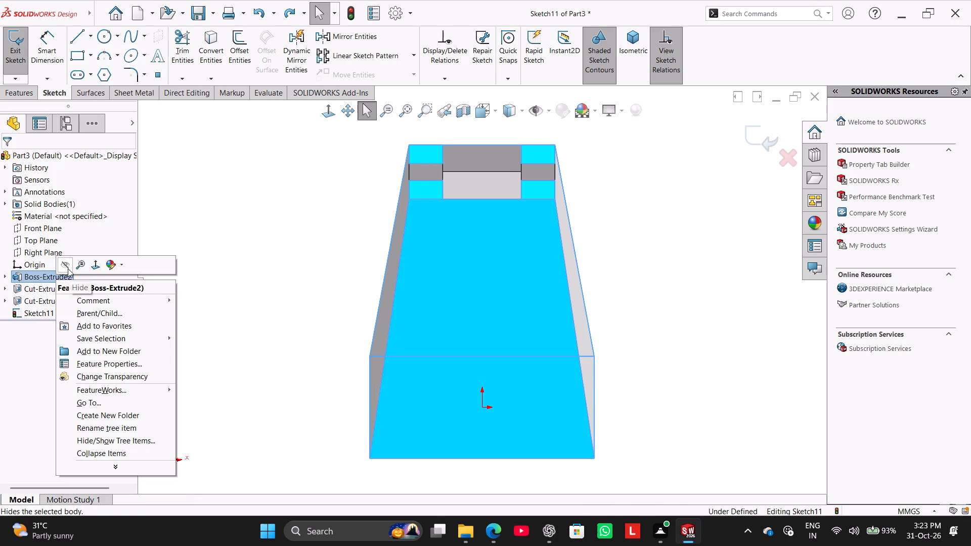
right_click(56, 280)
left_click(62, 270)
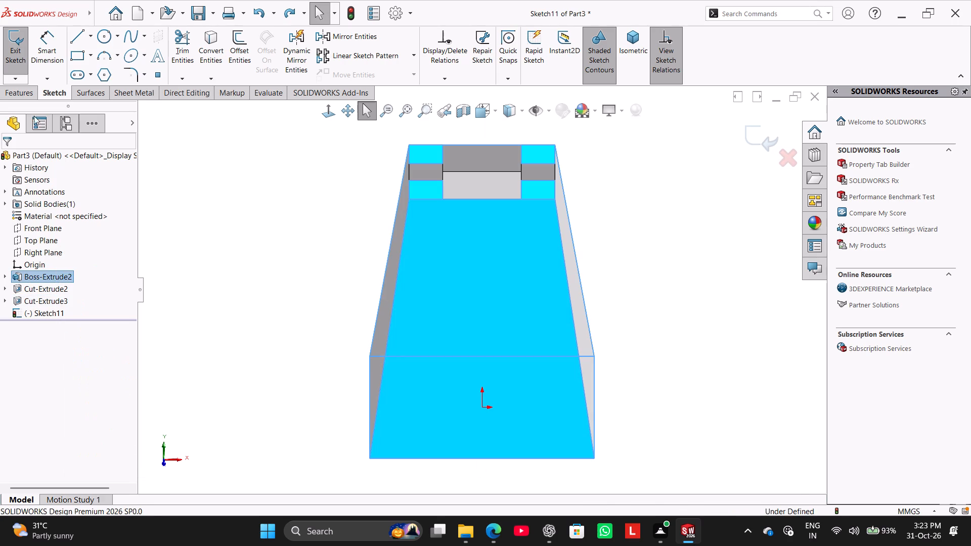
Leave the empty notch sketch and, in Boss-Extrude2's sketch, draw a rectangle about 34 mm deep down from the trapezoid's top edge.
left_click(16, 73)
right_click(65, 272)
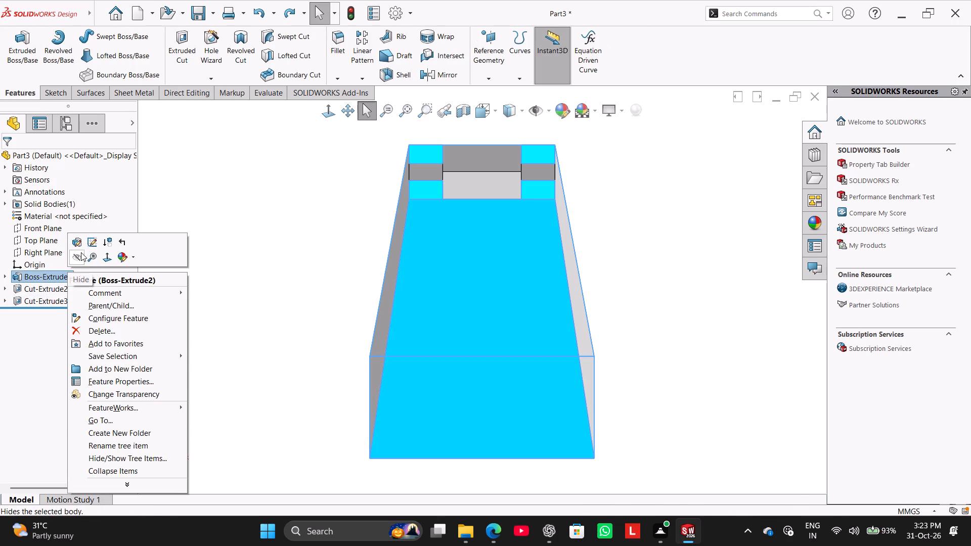
left_click(89, 244)
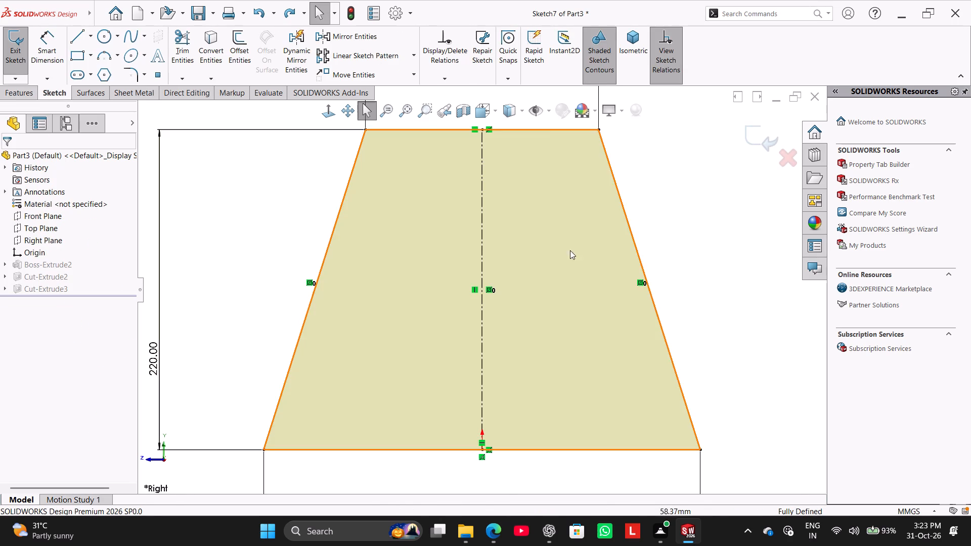
scroll(670, 202, "up", 2)
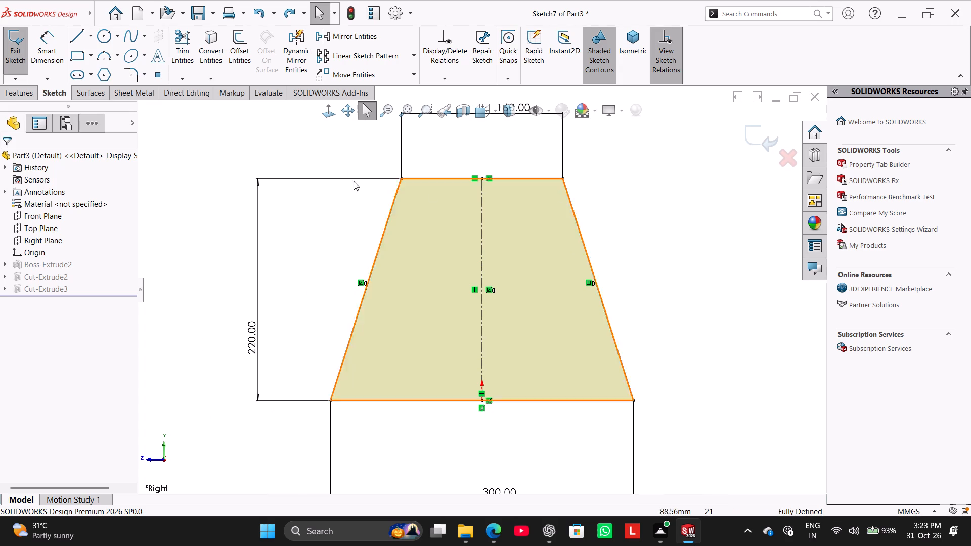
left_click(75, 51)
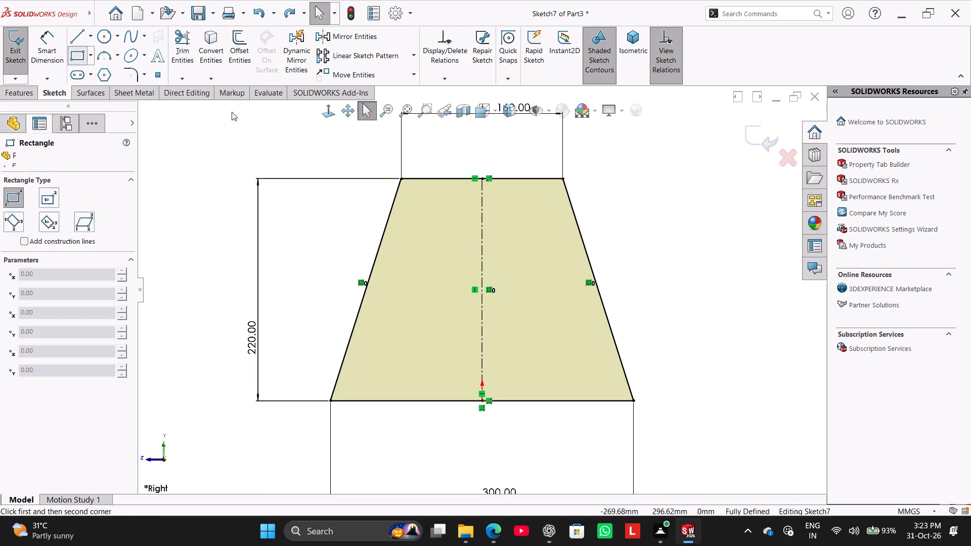
left_click(453, 177)
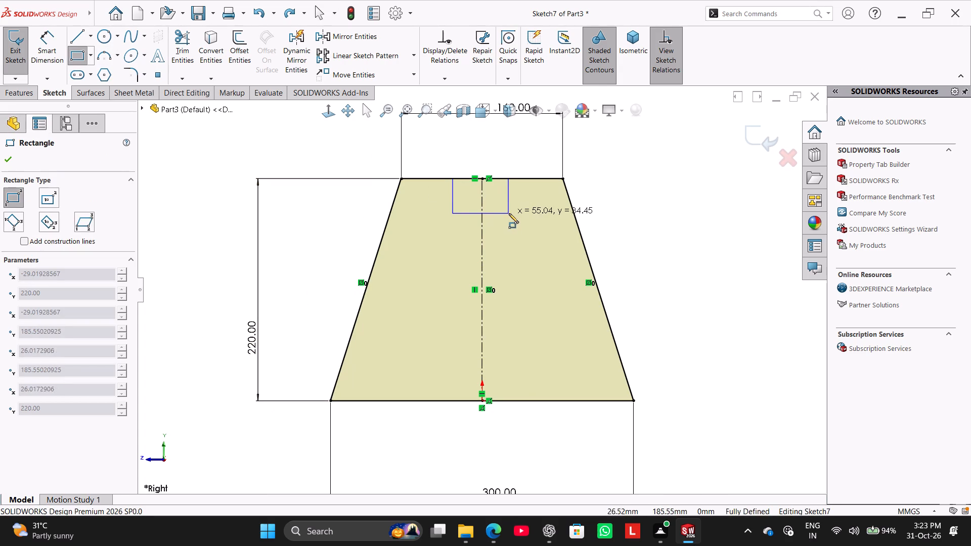
left_click(517, 213)
right_click(612, 186)
left_click(626, 191)
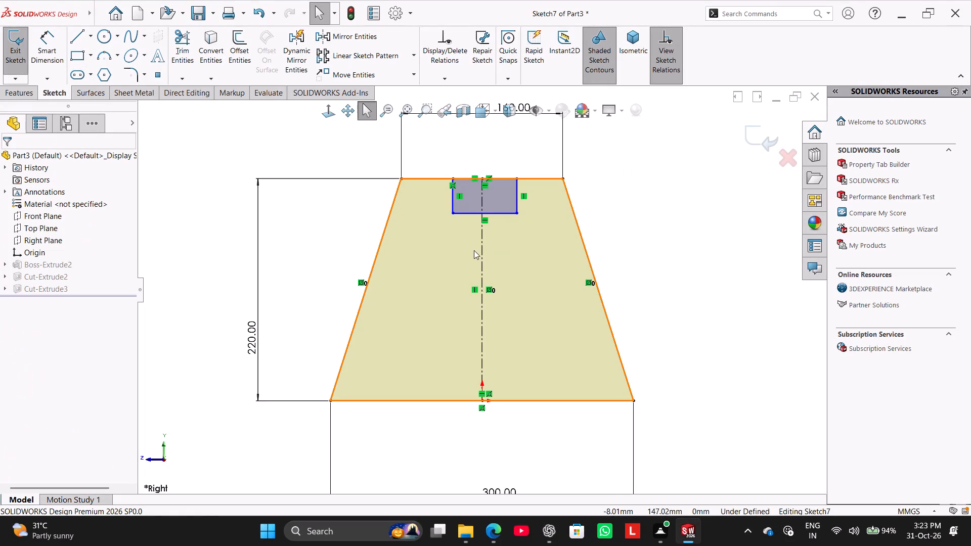
Make the rectangle's two vertical sides symmetric about the trapezoid's vertical centerline.
left_click(482, 236, "ctrl")
left_click(516, 196, "ctrl")
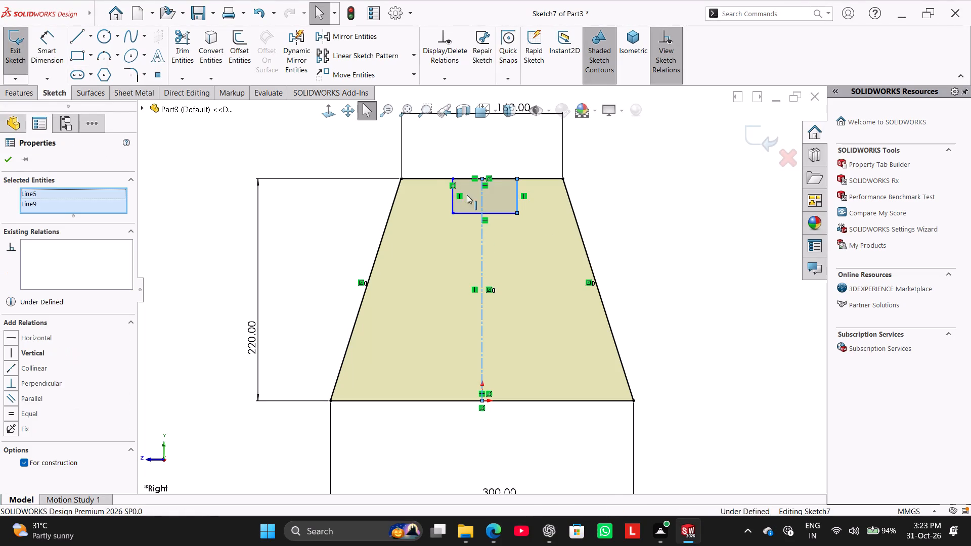
left_click(450, 195, "ctrl")
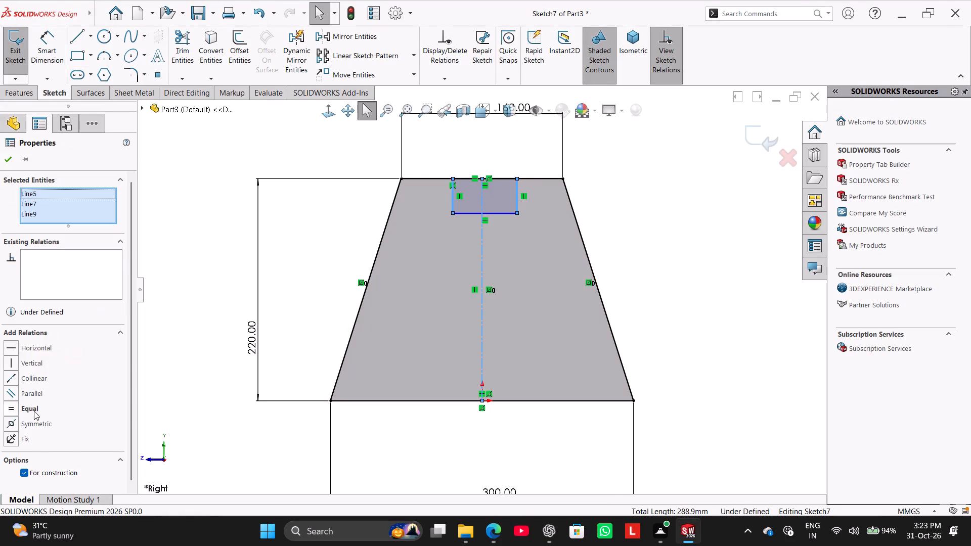
left_click(41, 418)
left_click(172, 225)
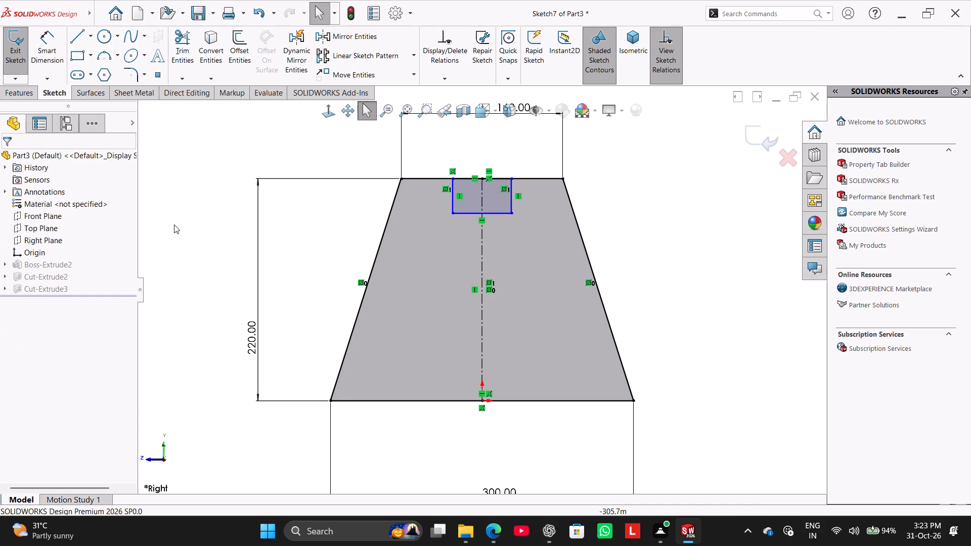
Dimension the horizontal distance from the rectangle's right side to the trapezoid's top-right corner at 55 mm.
left_click(53, 42)
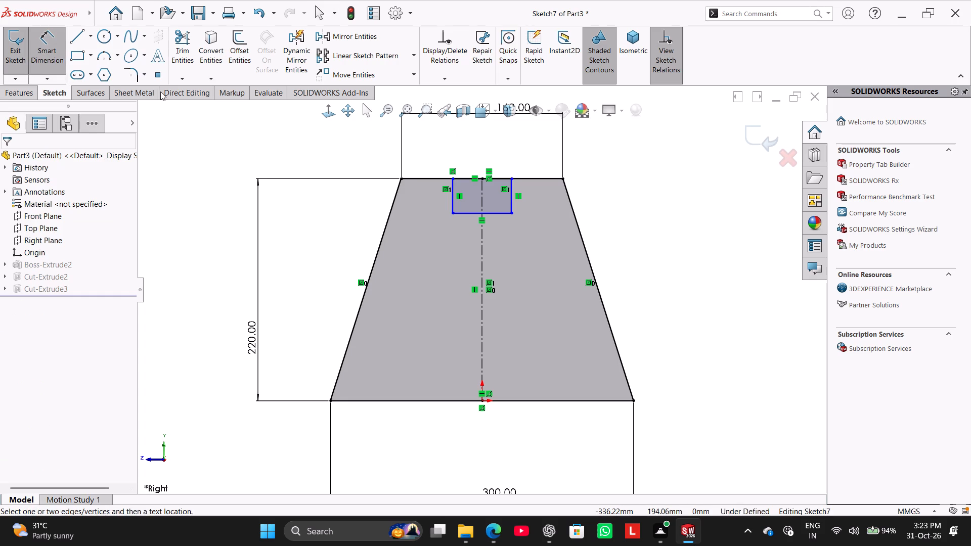
left_click(510, 196)
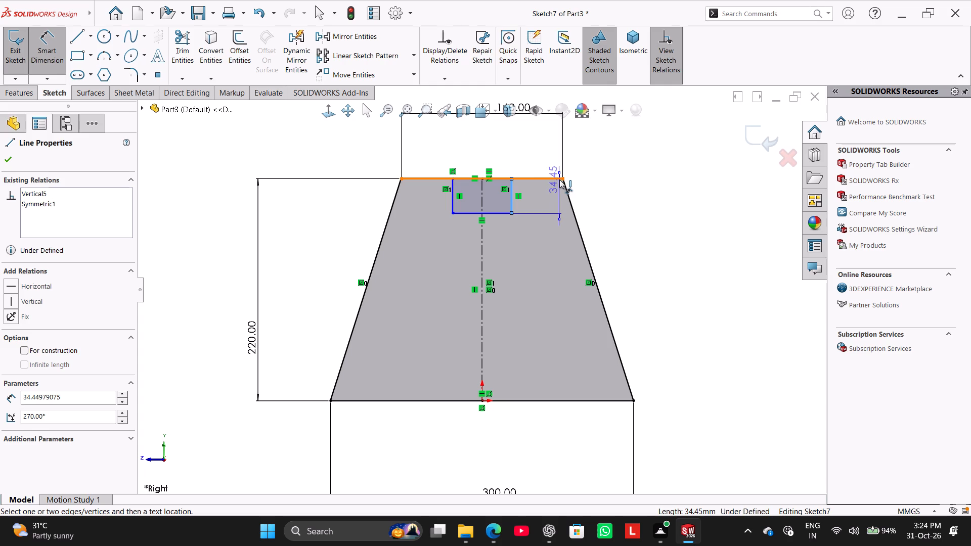
left_click(561, 178)
left_click(538, 156)
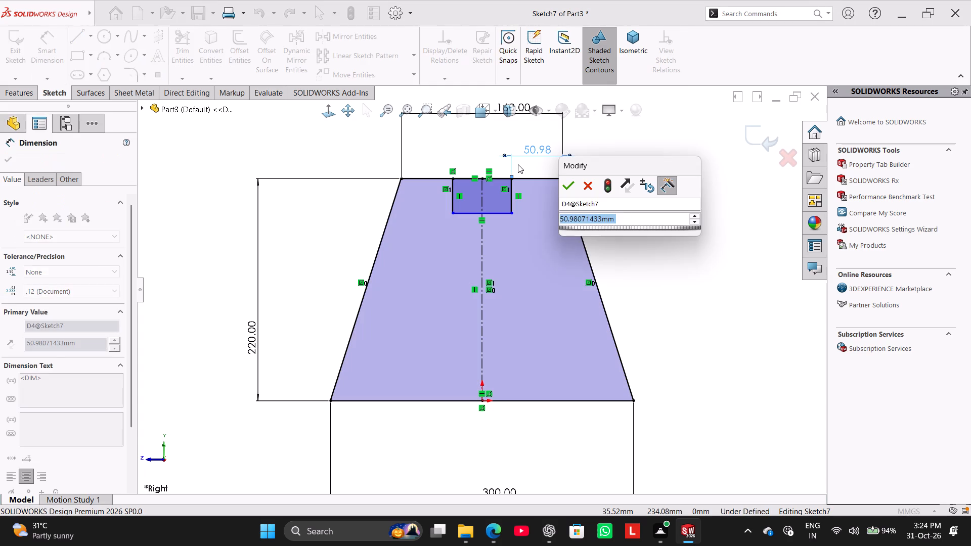
type("55")
key("Return")
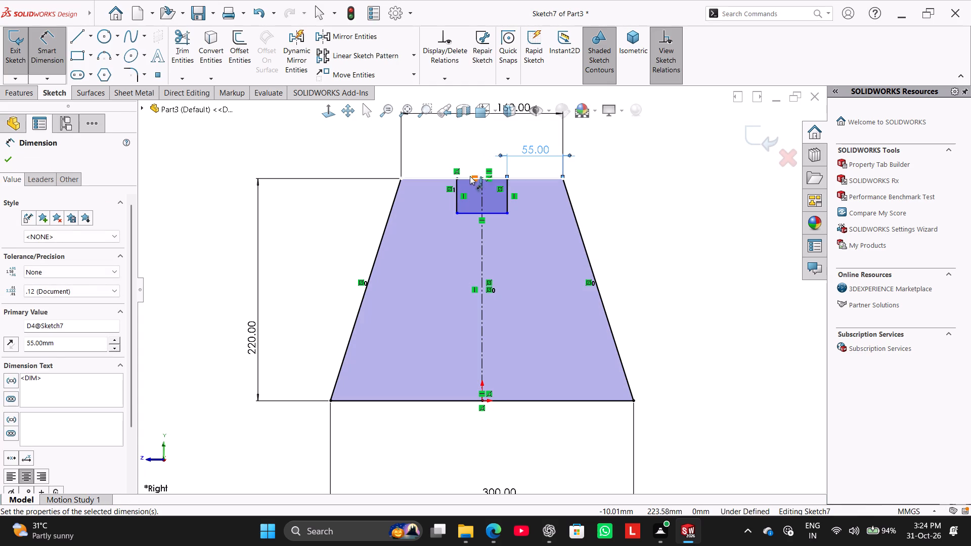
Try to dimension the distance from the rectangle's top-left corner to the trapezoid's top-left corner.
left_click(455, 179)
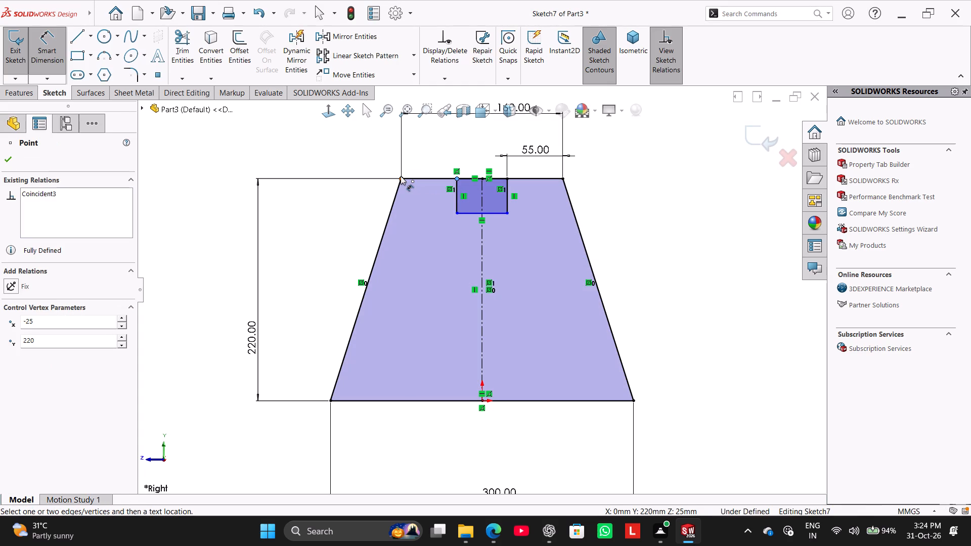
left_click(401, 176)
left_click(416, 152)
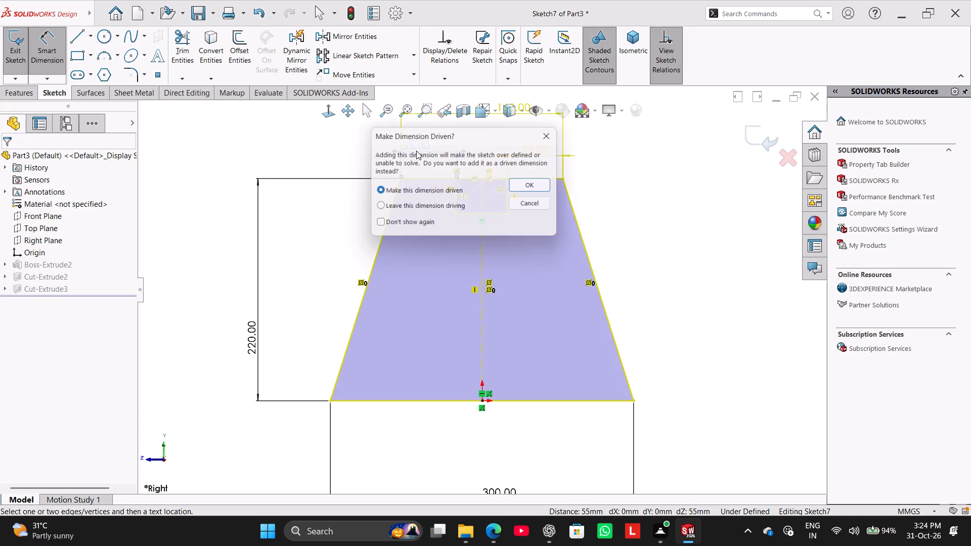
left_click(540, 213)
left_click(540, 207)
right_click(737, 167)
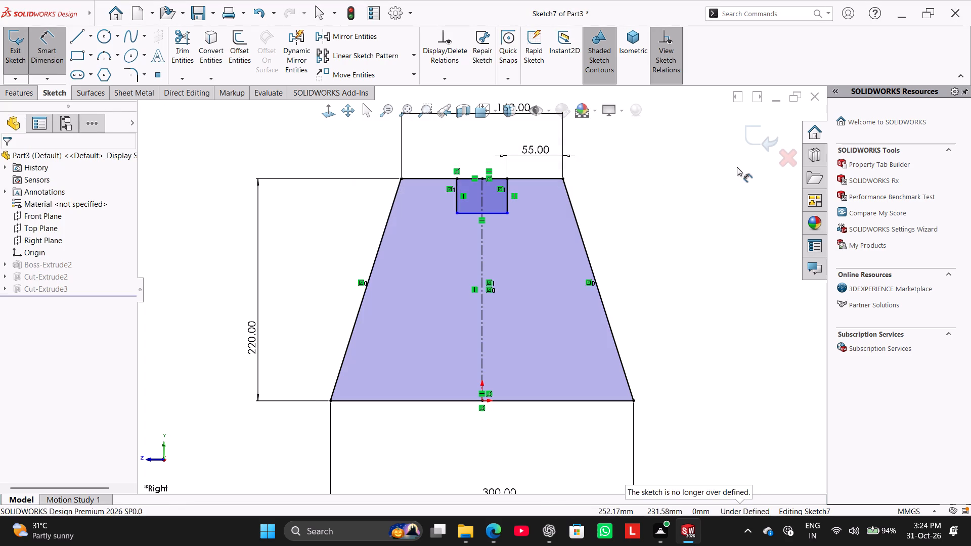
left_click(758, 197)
Dimension the rectangle's left side at 25 mm to set the notch depth.
left_click(41, 40)
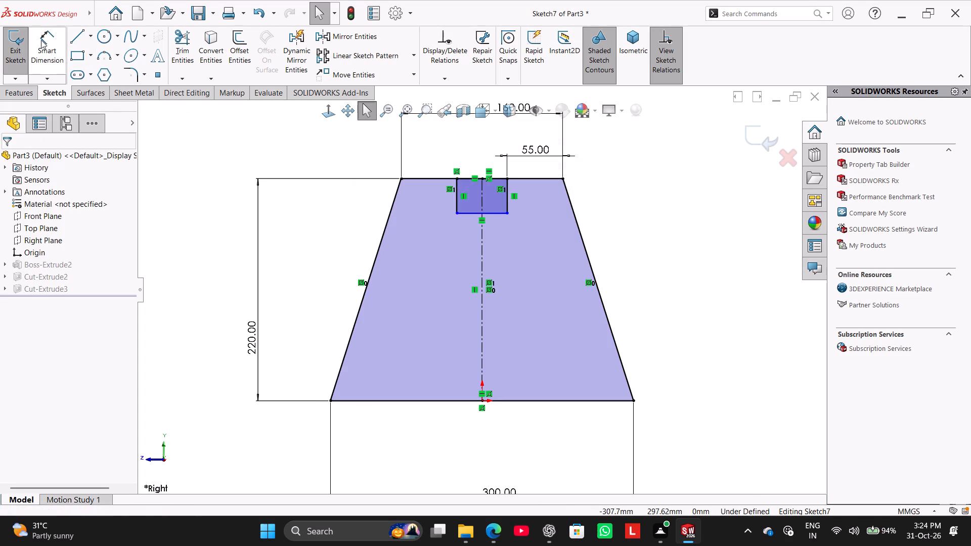
left_click_drag(455, 200, 436, 198)
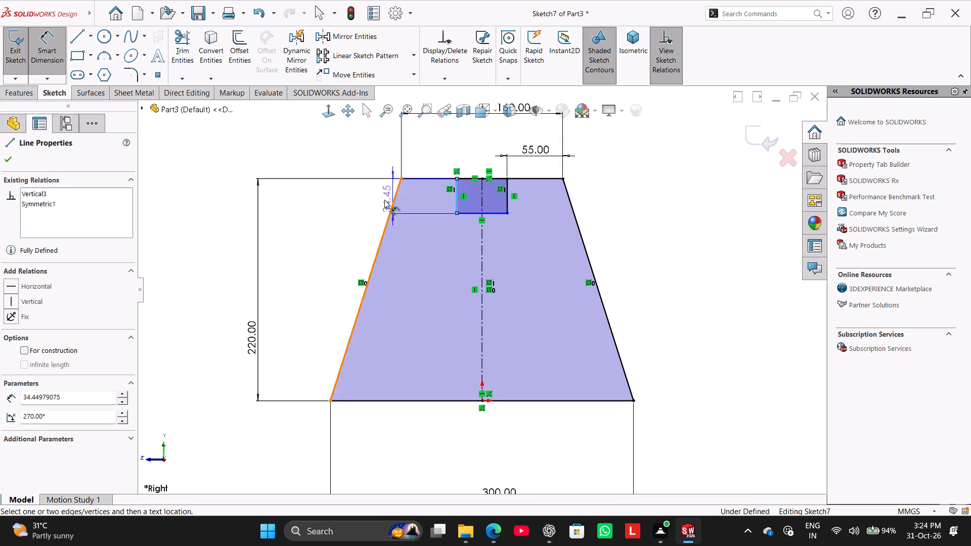
left_click(361, 203)
type("25")
key("Return")
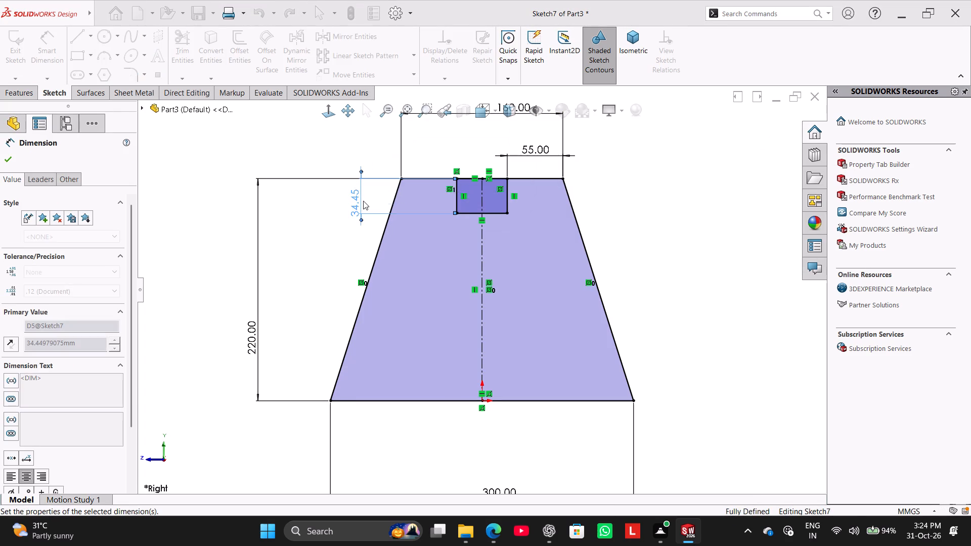
right_click(628, 192)
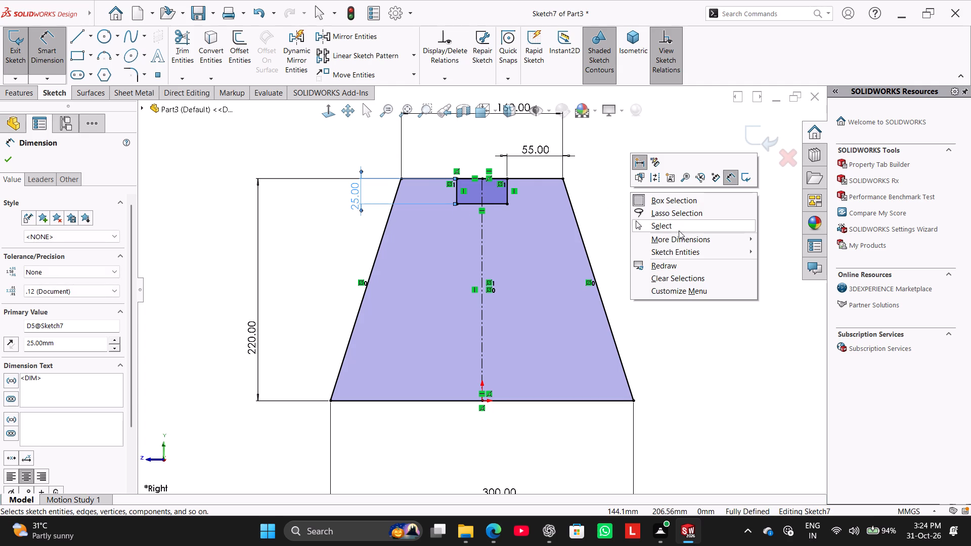
left_click(679, 231)
Trim away the top edge segments spanning the rectangle to leave an open notch, and exit the sketch to rebuild the block.
left_click(174, 49)
scroll(405, 141, "down", 8)
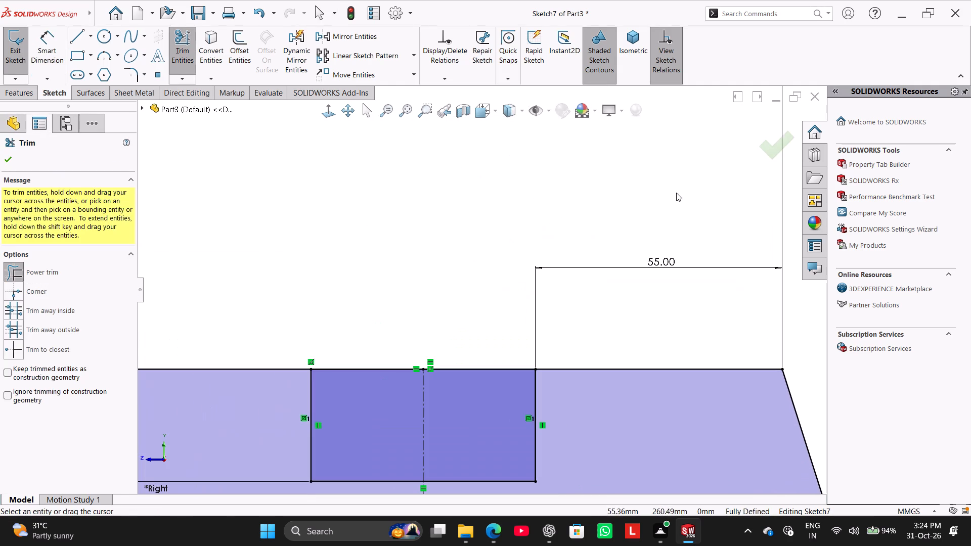
left_click_drag(459, 402, 478, 322)
left_click_drag(395, 376, 394, 288)
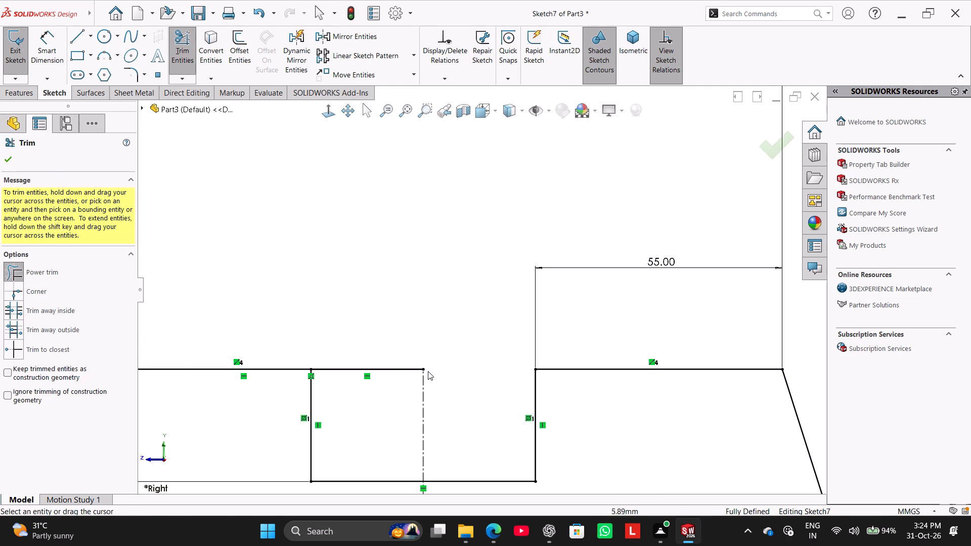
left_click_drag(403, 390, 392, 293)
scroll(446, 341, "up", 9)
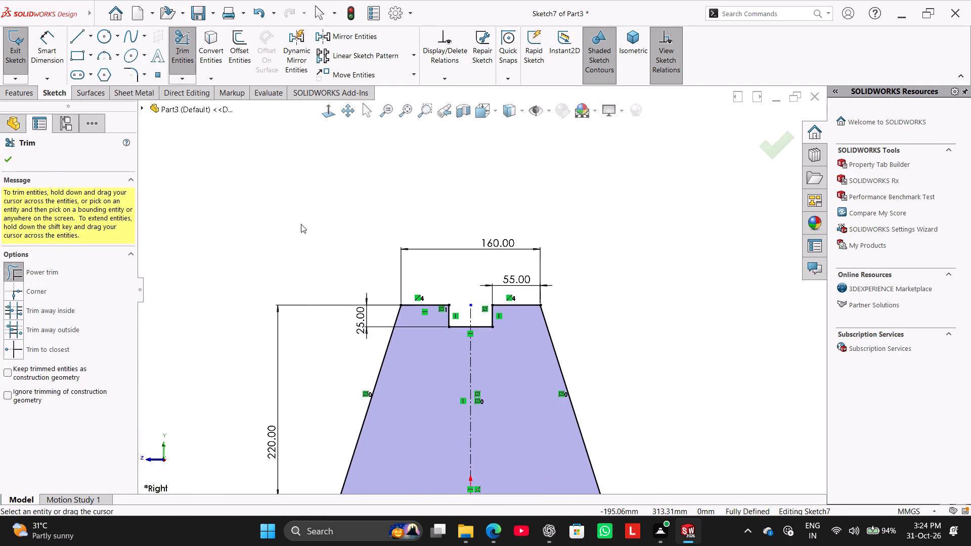
right_click(301, 224)
left_click(338, 255)
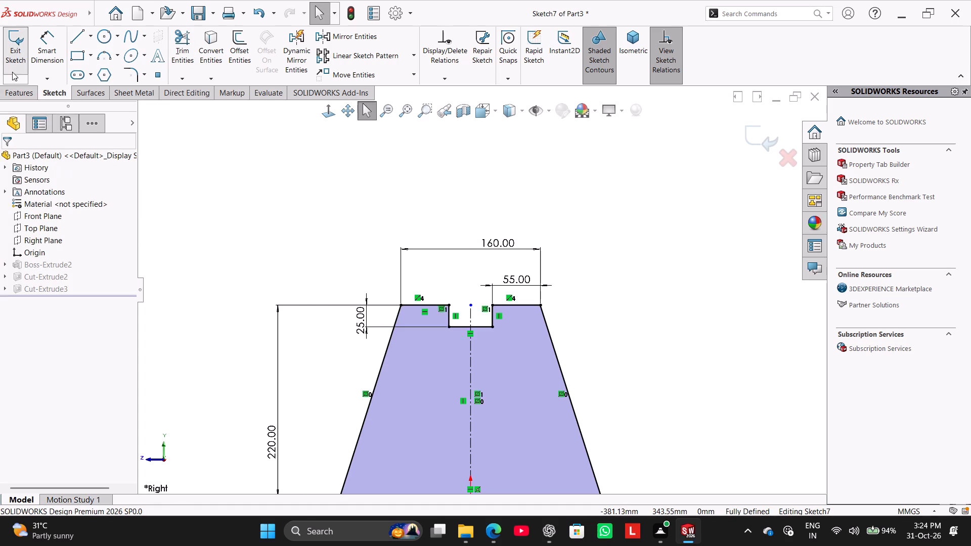
left_click(12, 68)
middle_click_drag(270, 211, 291, 323)
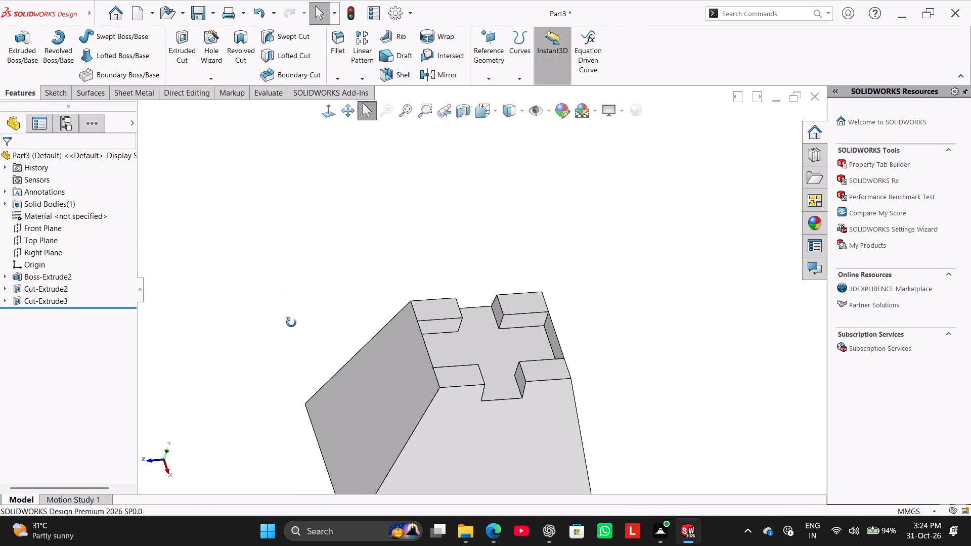
Edit the sketch of Cut-Extrude2 and draw a corner rectangle about 32 mm deep down from the trapezoid's top edge, spanning the centerline.
middle_click_drag(291, 323, 256, 308)
scroll(258, 324, "up", 1)
right_click_drag(253, 307, 364, 270)
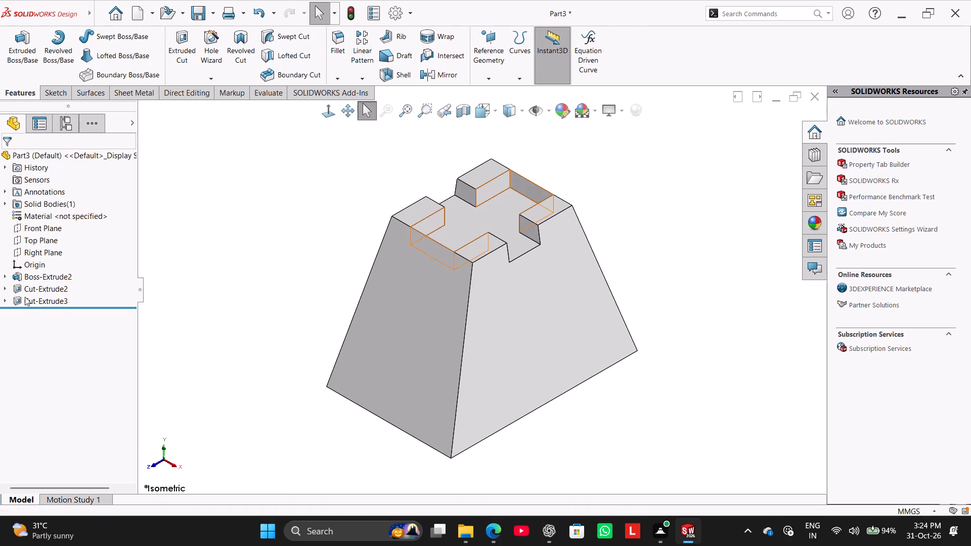
left_click(47, 284)
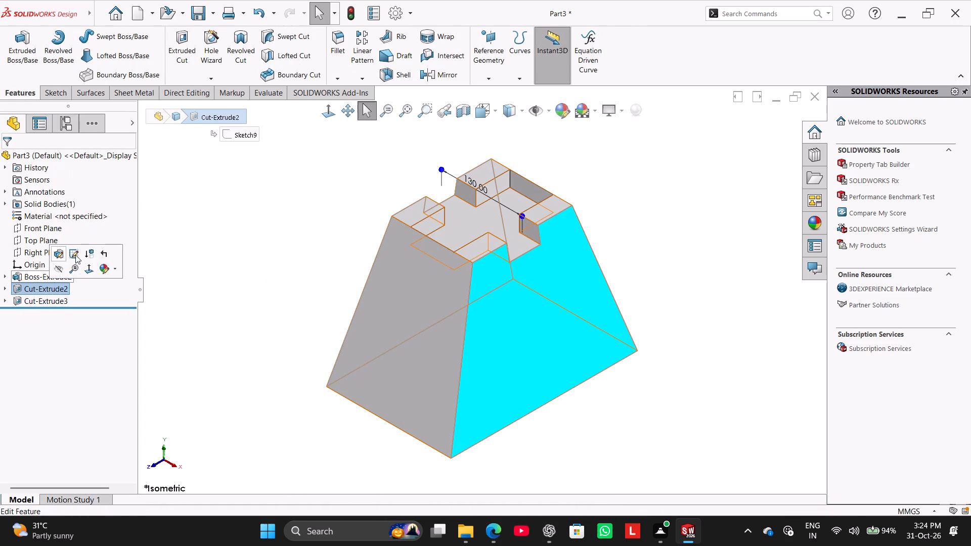
left_click(77, 255)
left_click(157, 247)
scroll(263, 235, "up", 2)
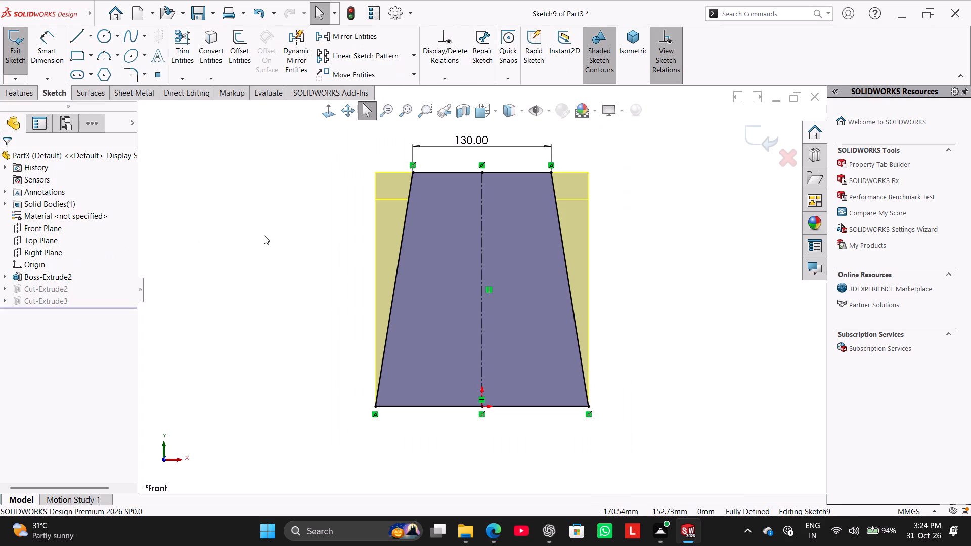
scroll(561, 178, "down", 2)
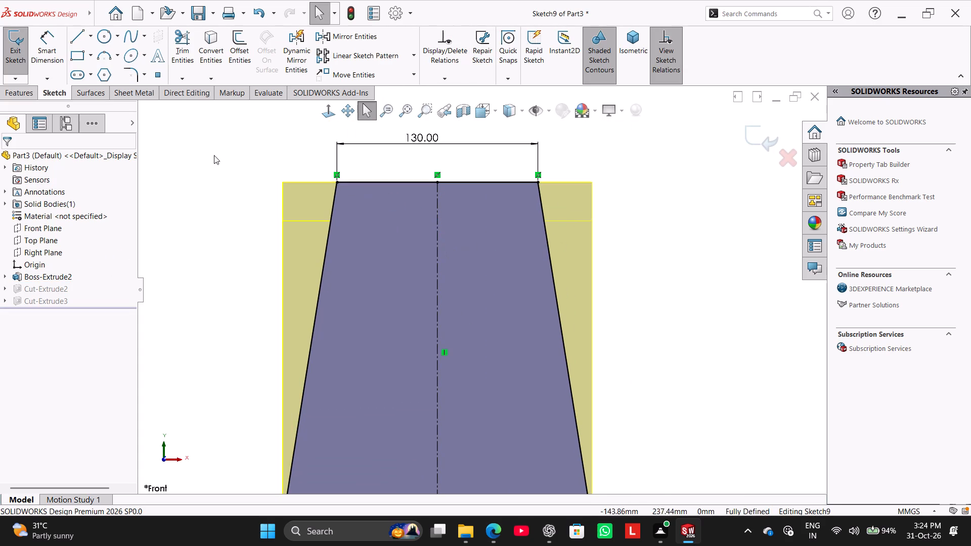
left_click(83, 55)
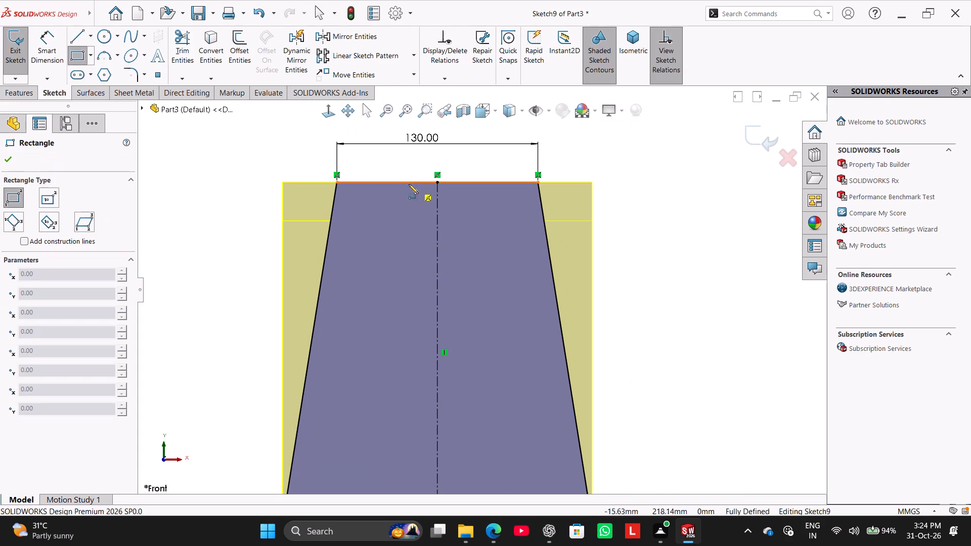
left_click(404, 183)
left_click(479, 232)
right_click(224, 203)
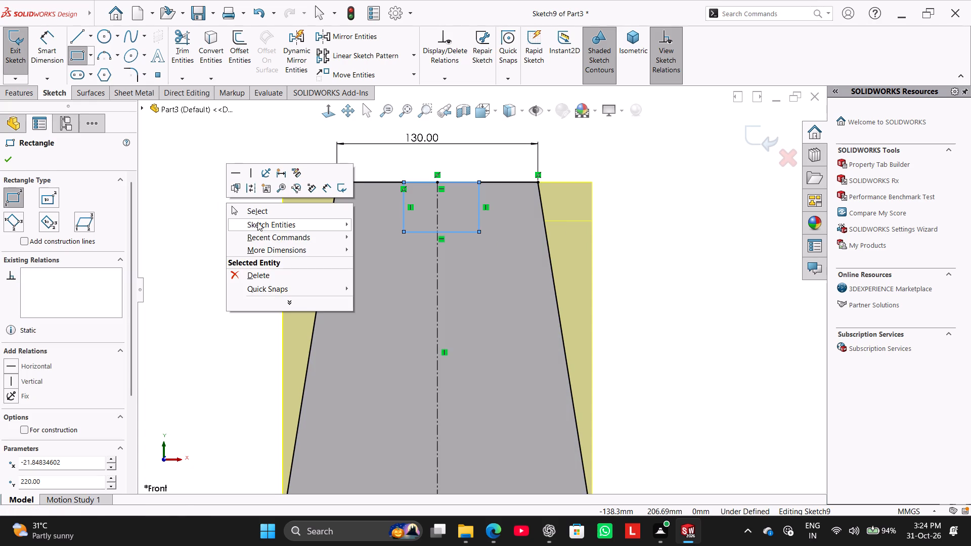
left_click(257, 216)
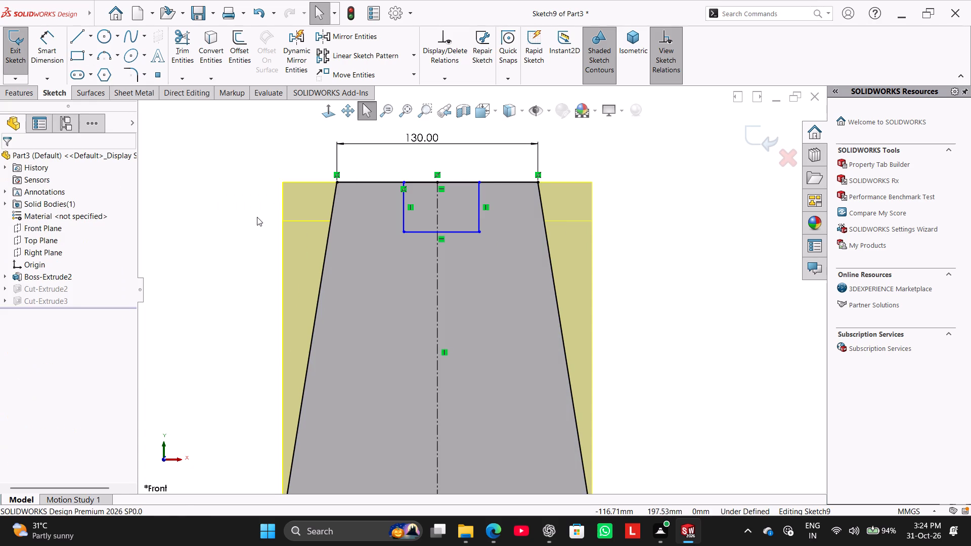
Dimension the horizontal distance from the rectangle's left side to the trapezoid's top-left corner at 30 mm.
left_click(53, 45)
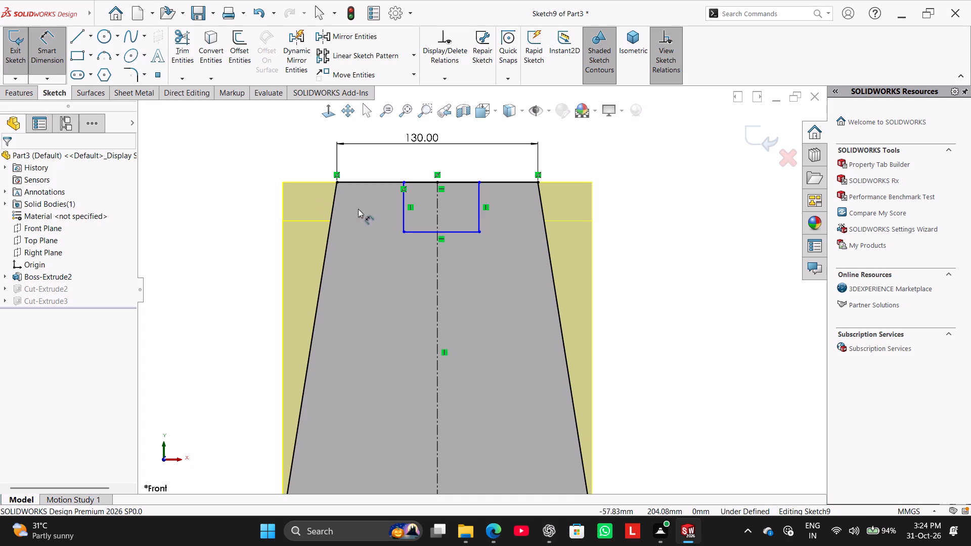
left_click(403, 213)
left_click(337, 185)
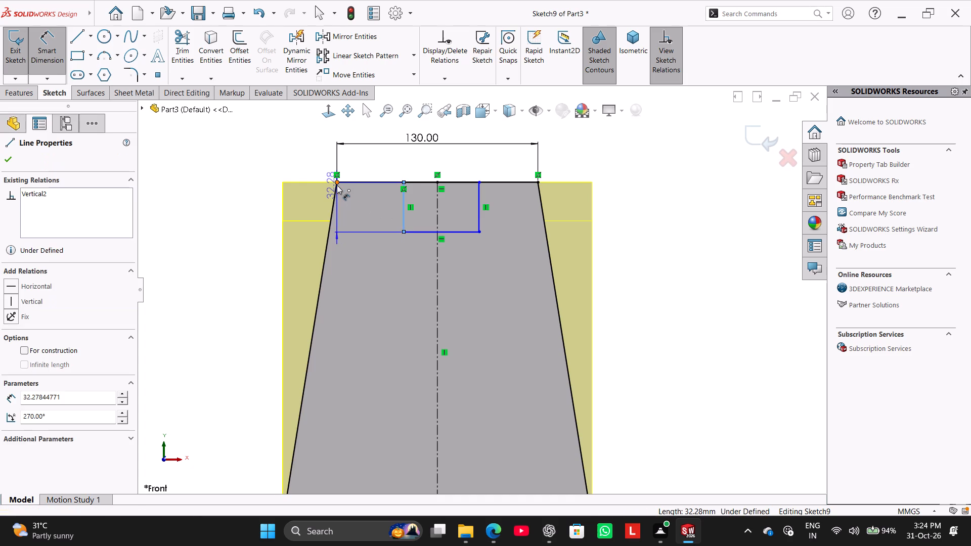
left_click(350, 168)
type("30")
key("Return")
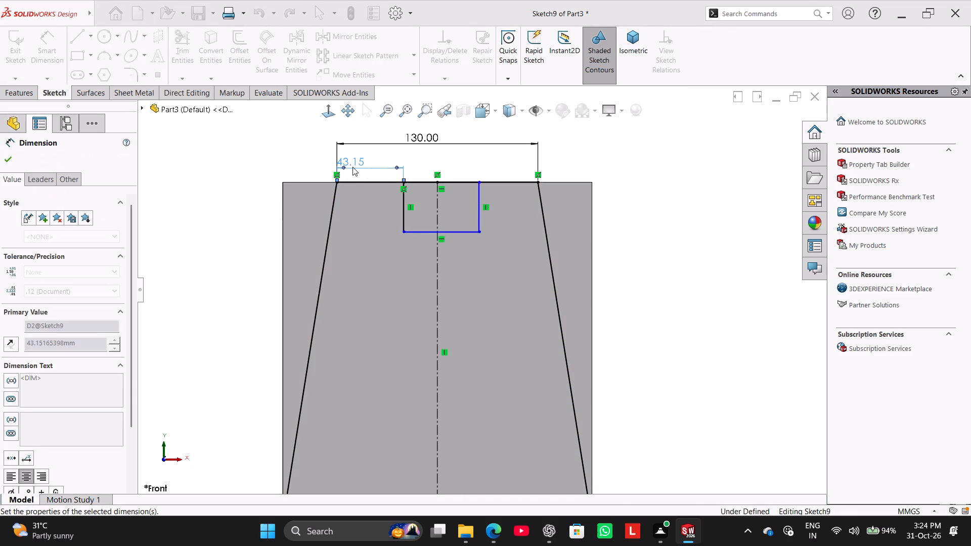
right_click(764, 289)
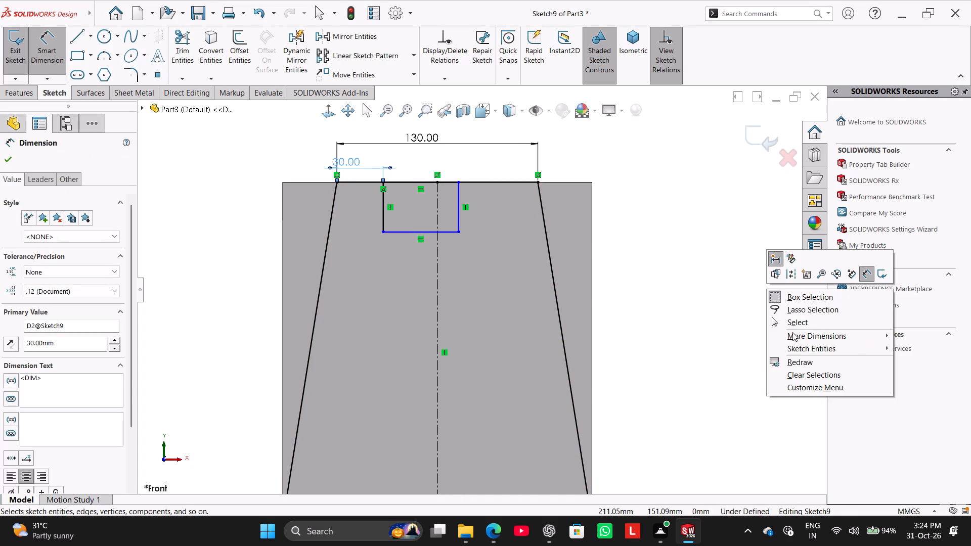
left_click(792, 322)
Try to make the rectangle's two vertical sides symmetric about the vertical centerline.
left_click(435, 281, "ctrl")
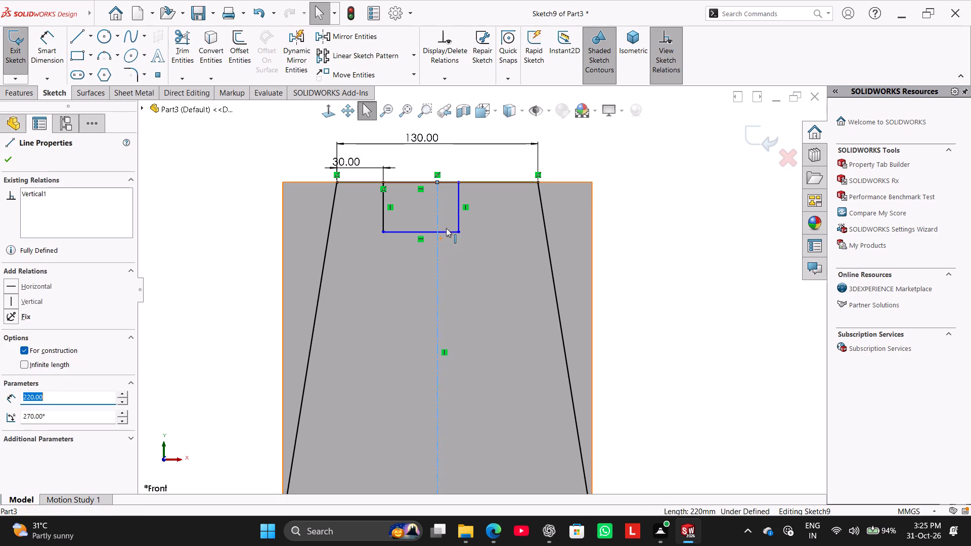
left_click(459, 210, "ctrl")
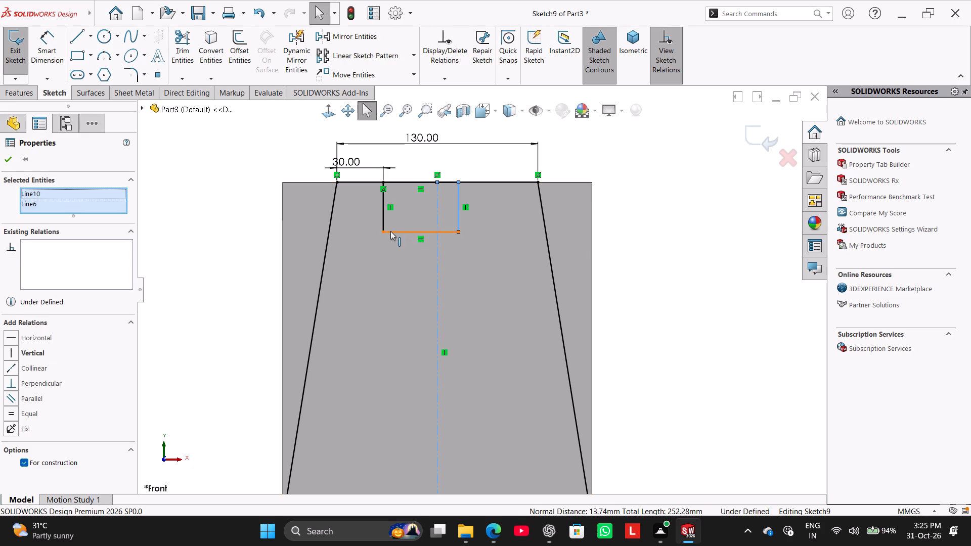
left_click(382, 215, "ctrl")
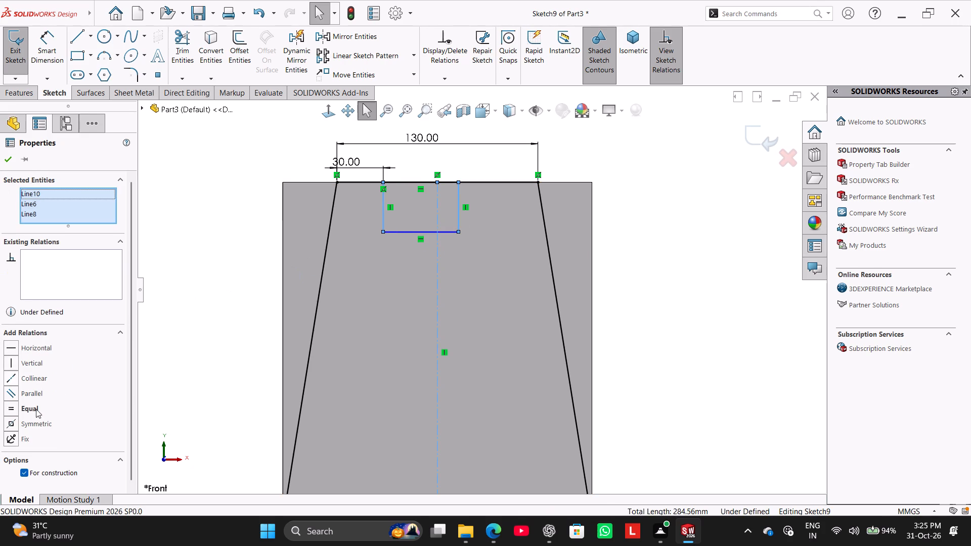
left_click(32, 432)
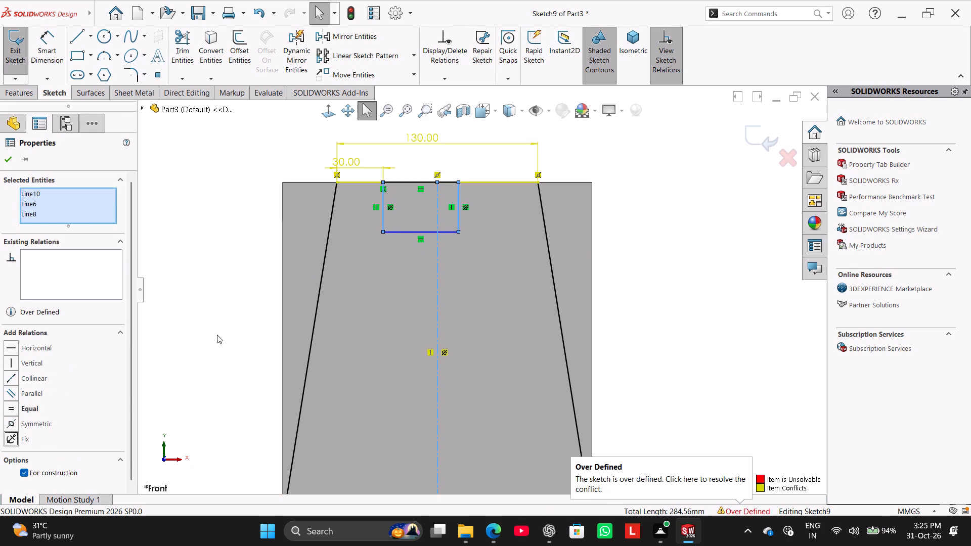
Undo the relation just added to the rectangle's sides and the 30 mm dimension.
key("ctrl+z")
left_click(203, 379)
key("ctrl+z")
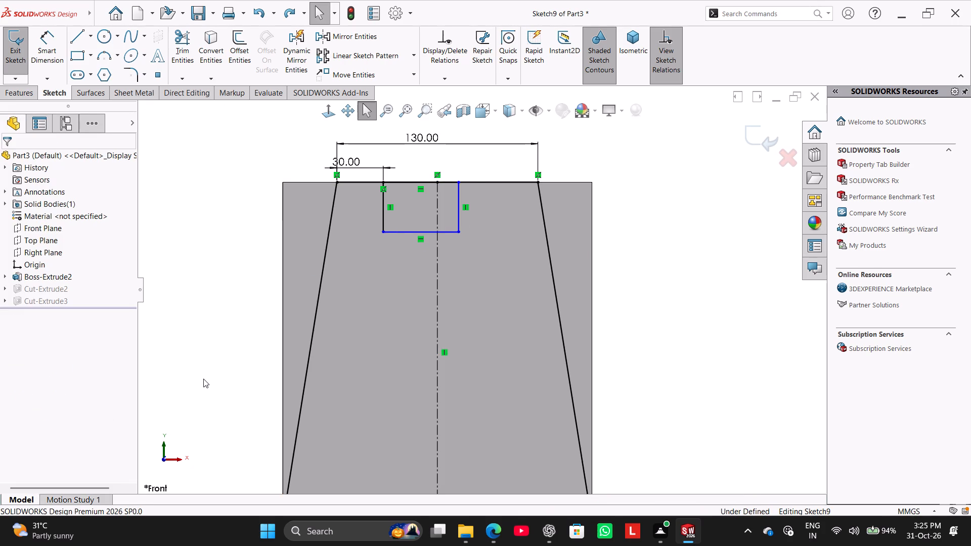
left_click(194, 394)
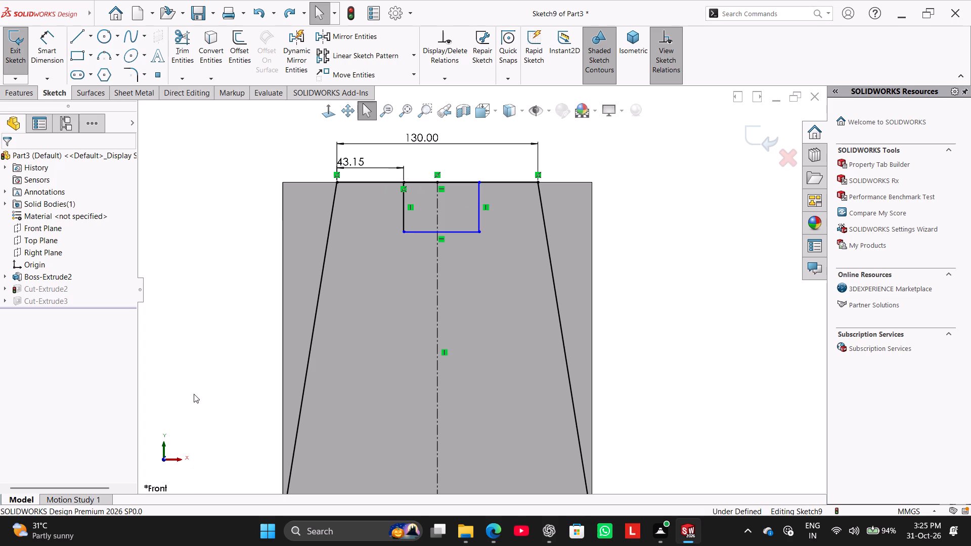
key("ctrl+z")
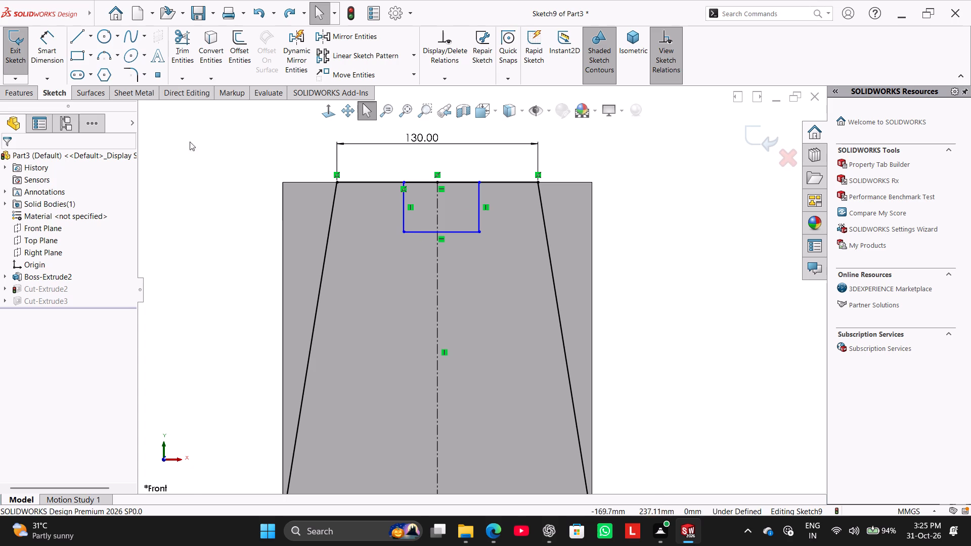
Make the rectangle's two vertical sides symmetric about the vertical centerline.
left_click(405, 213, "ctrl")
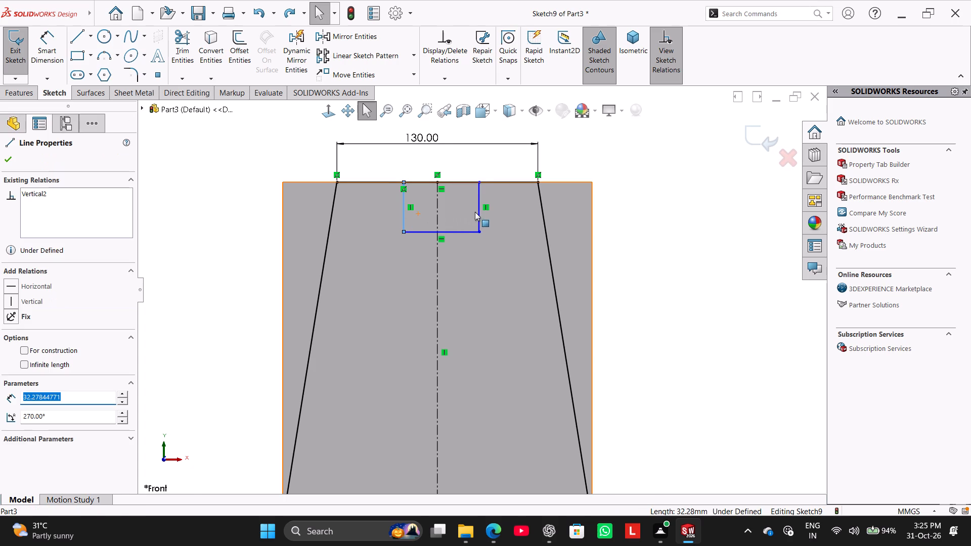
left_click(479, 216, "ctrl")
left_click(437, 217, "ctrl")
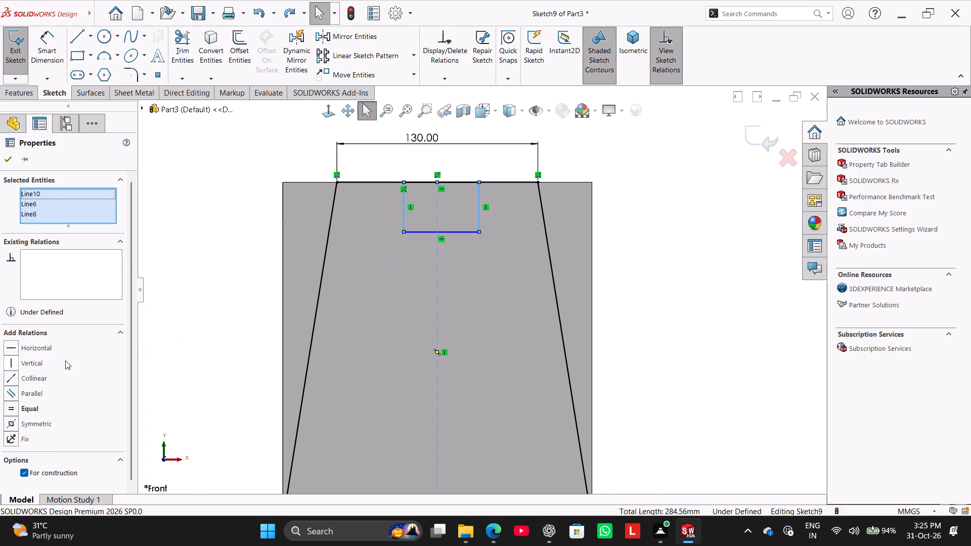
left_click(34, 422)
left_click(164, 351)
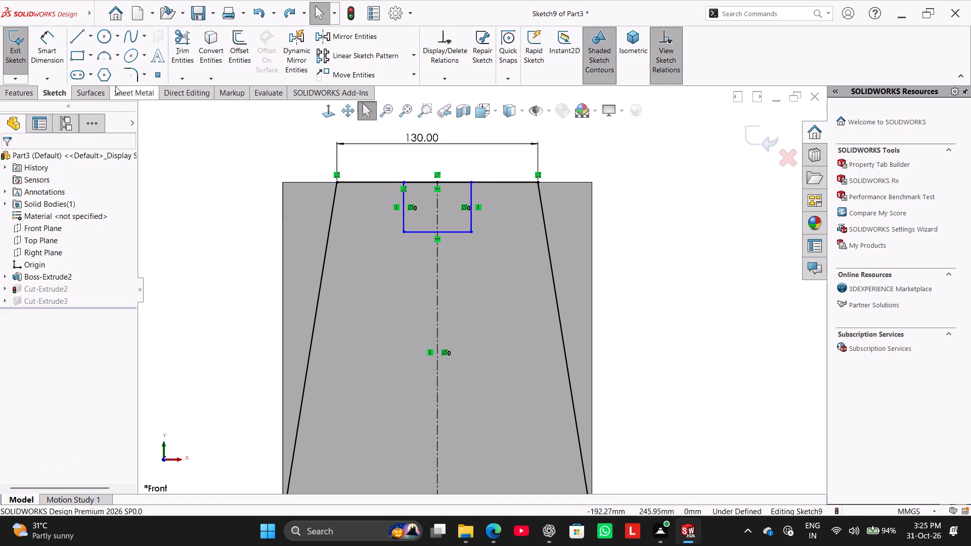
Dimension the horizontal distance from the rectangle's left side to the trapezoid's top-left corner at 30 mm.
left_click(65, 51)
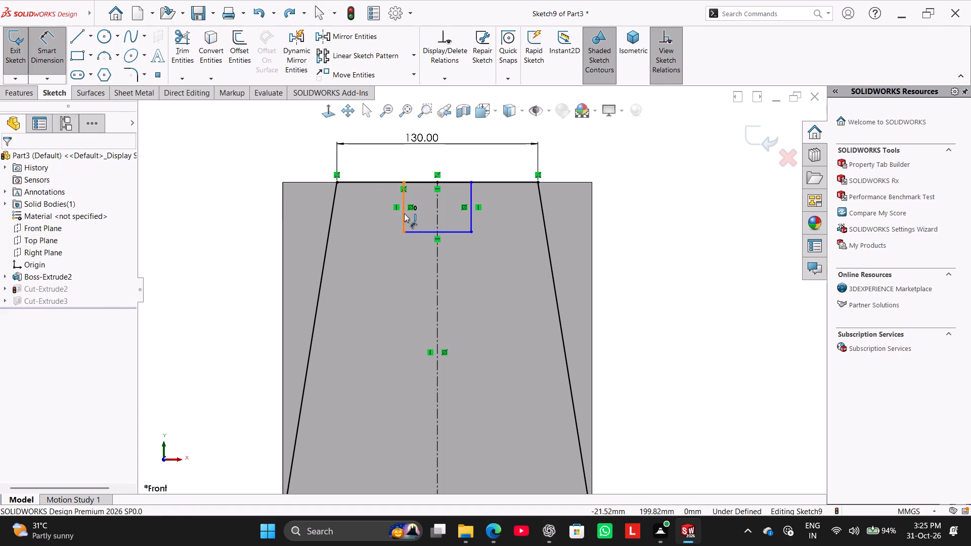
left_click(404, 213)
left_click(337, 181)
left_click(362, 159)
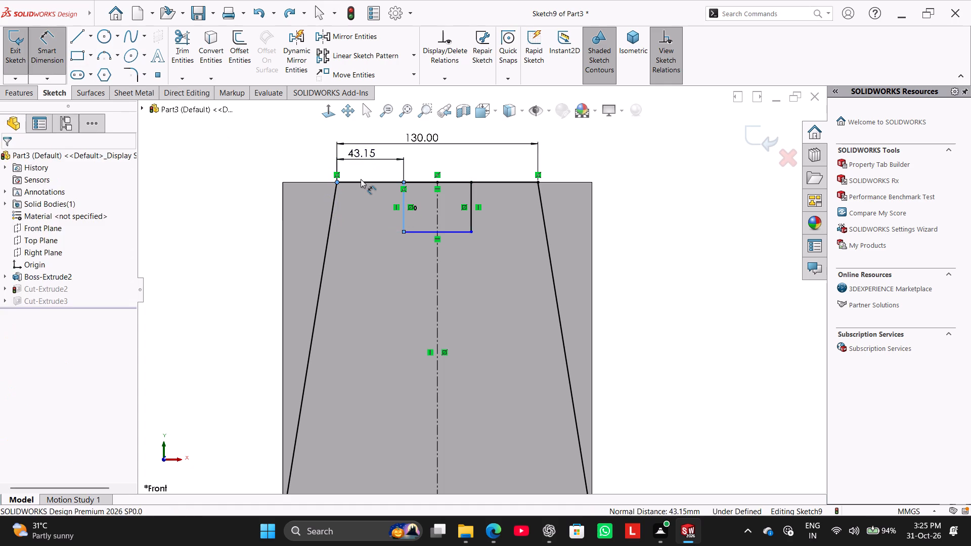
type("30")
key("Return")
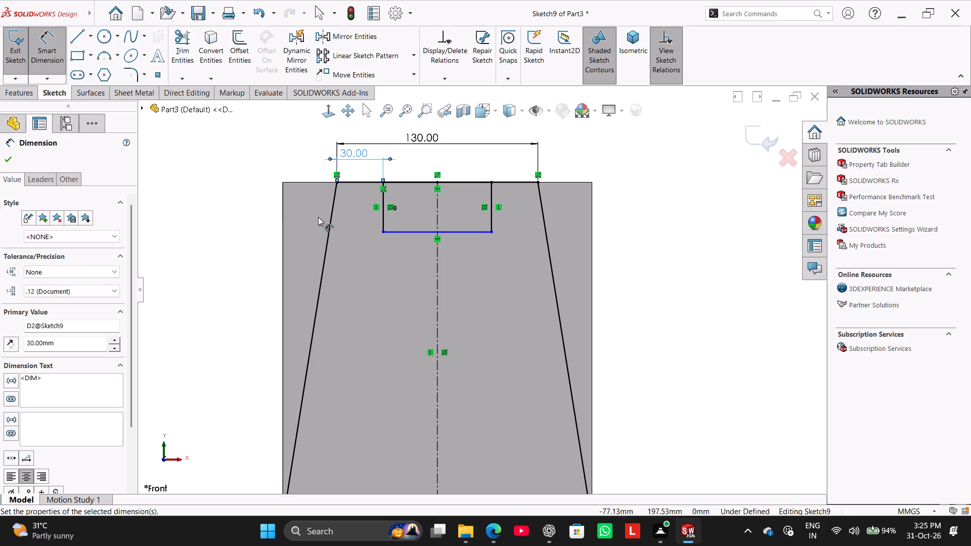
Dimension the rectangle's left side at 25 mm to set the notch depth.
left_click_drag(384, 218, 365, 220)
left_click(241, 214)
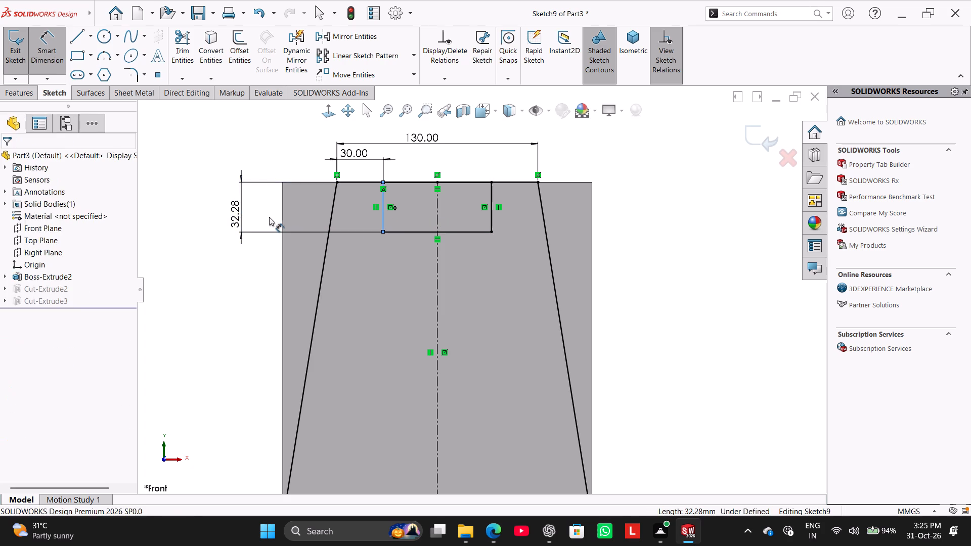
type("25")
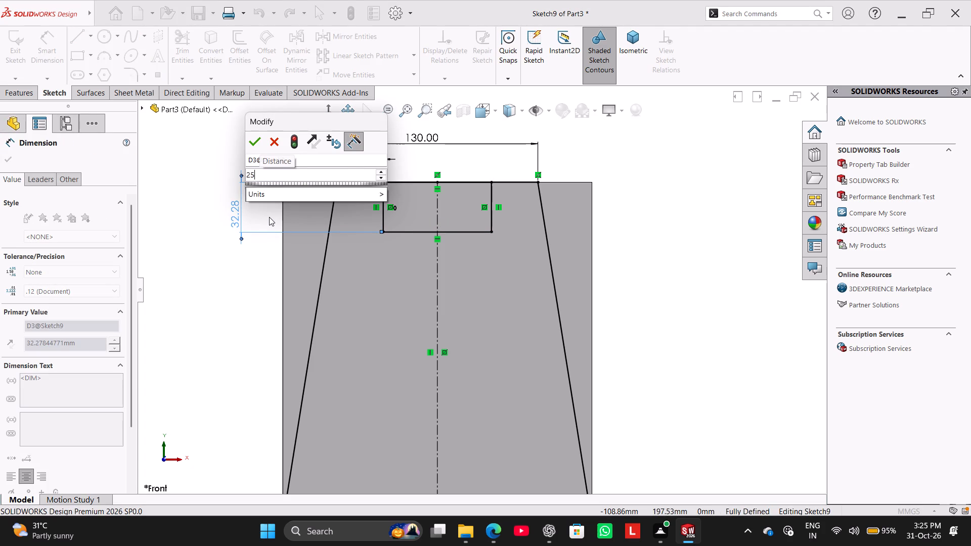
key("Return")
right_click(701, 226)
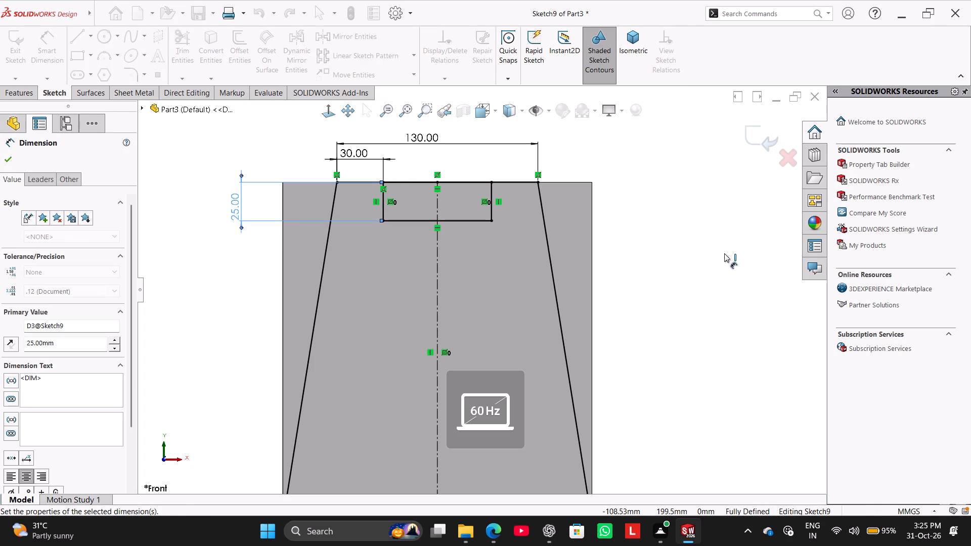
right_click(689, 226)
left_click(707, 259)
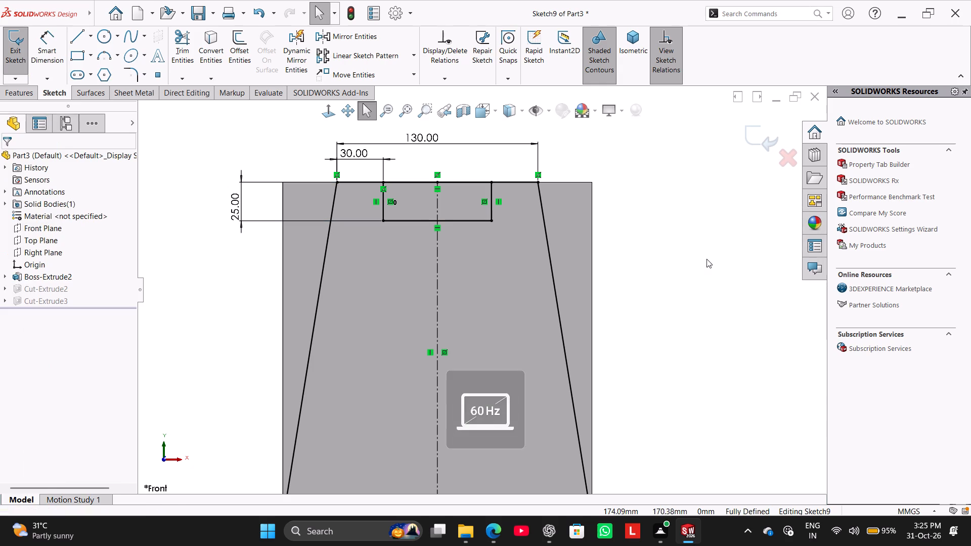
Trim away the top edge segments spanning the rectangle to leave an open notch in the trapezoid.
left_click(191, 40)
left_click_drag(457, 168, 461, 191)
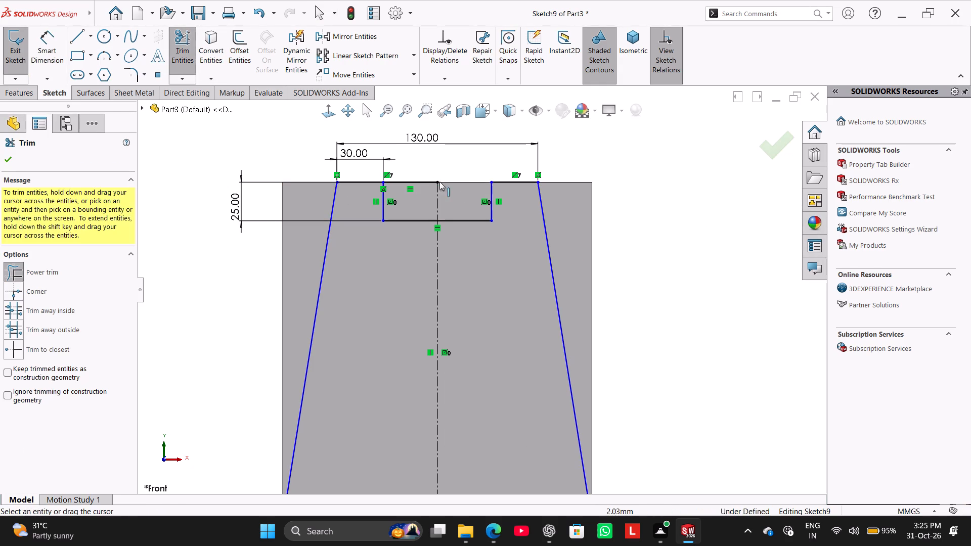
left_click_drag(431, 168, 420, 188)
right_click(656, 174)
left_click(675, 204)
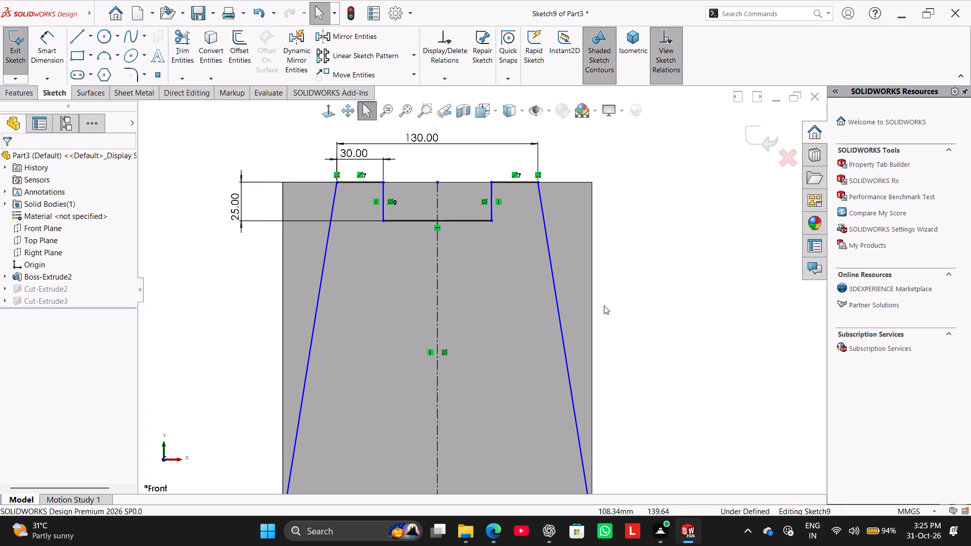
Make the trapezoid's two sloped sides symmetric about the vertical centerline.
left_click(557, 287, "ctrl")
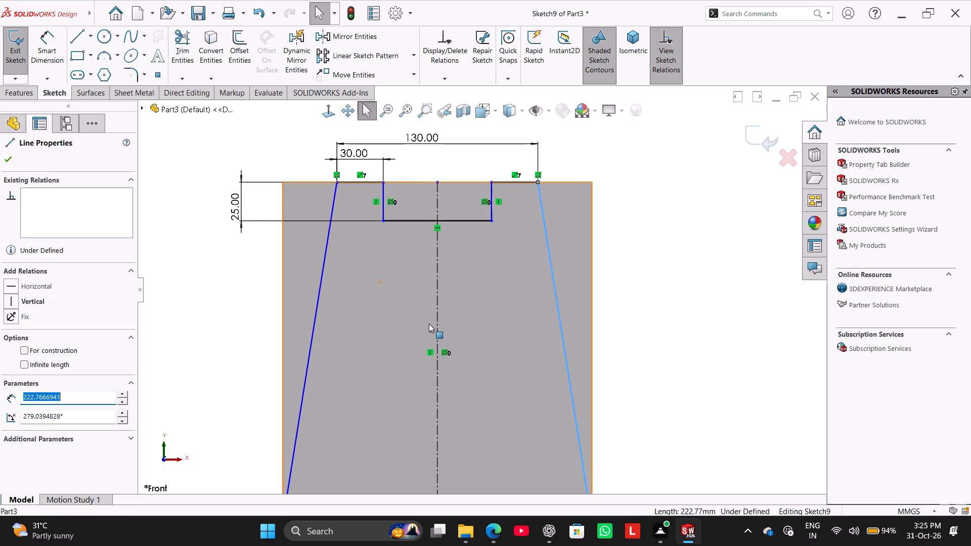
left_click(437, 327, "ctrl")
left_click(318, 291, "ctrl")
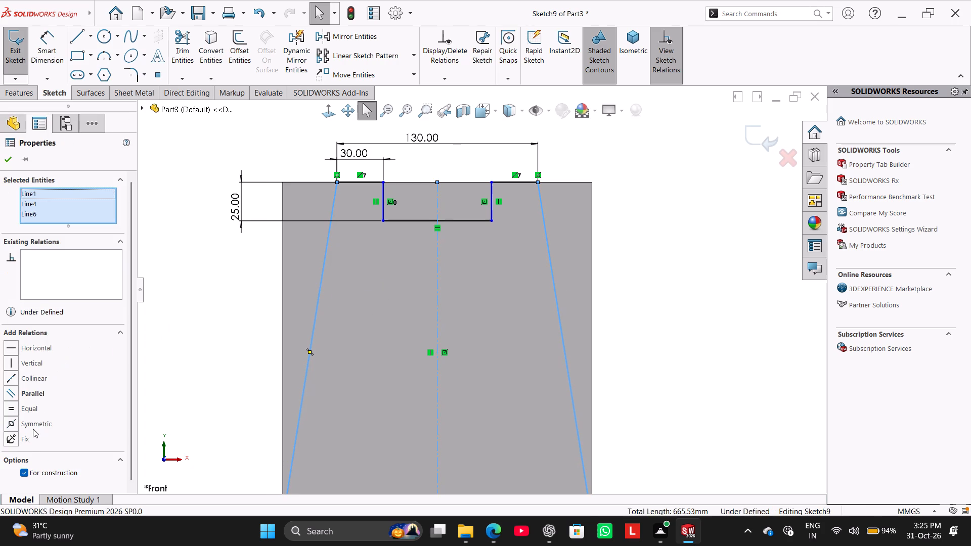
left_click(33, 425)
left_click(188, 331)
scroll(404, 372, "up", 2)
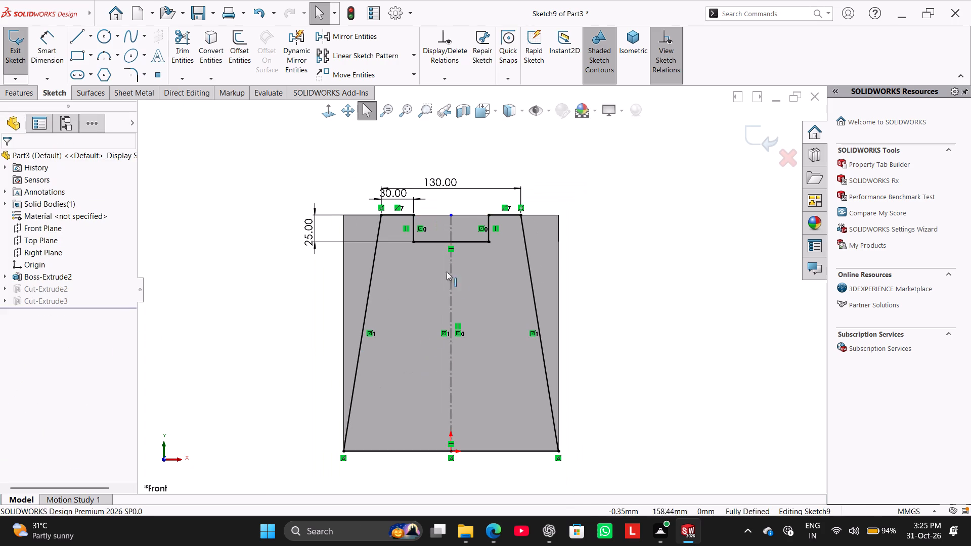
Exit the edited Cut-Extrude2 sketch to rebuild the block, and orbit around to check its notched top.
left_click(6, 40)
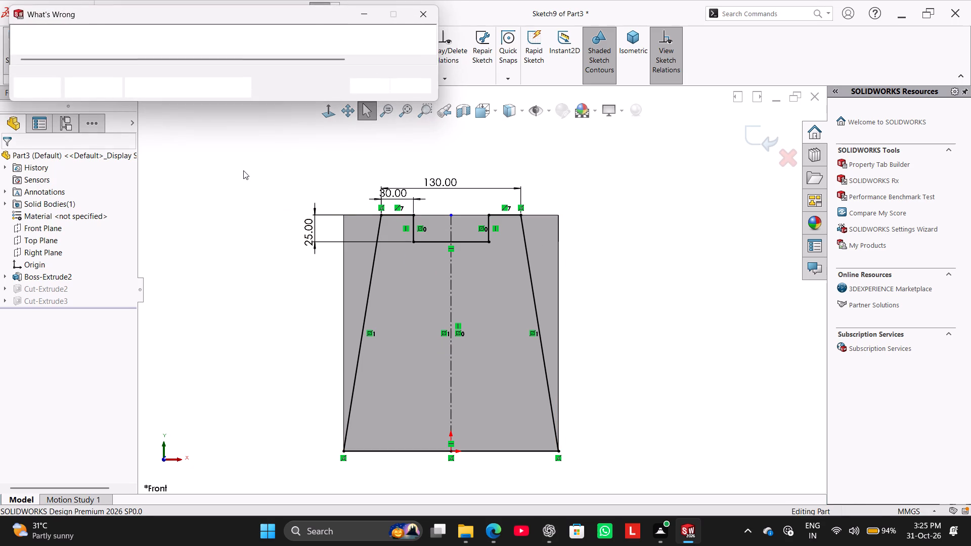
left_click(368, 82)
middle_click_drag(319, 218, 289, 291)
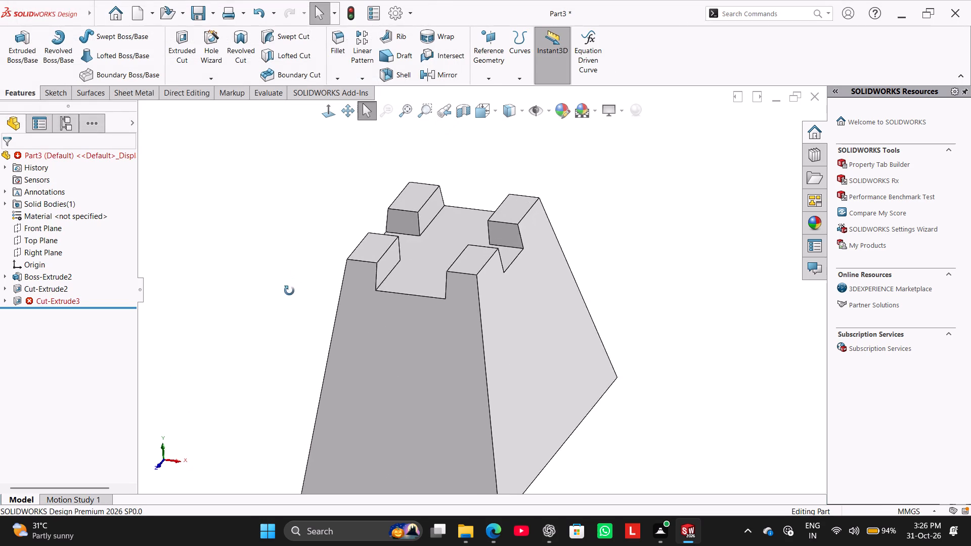
Open the sketch of Cut-Extrude3, examine its cross-shaped profile against the notched top of the block, and exit the sketch.
middle_click_drag(289, 291, 289, 294)
right_click_drag(279, 295, 408, 166)
right_click(43, 300)
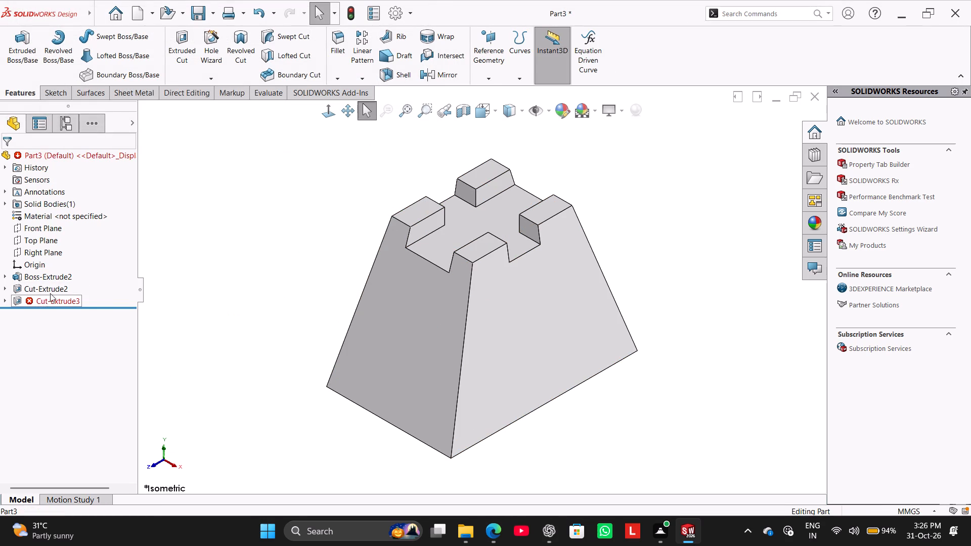
left_click(72, 219)
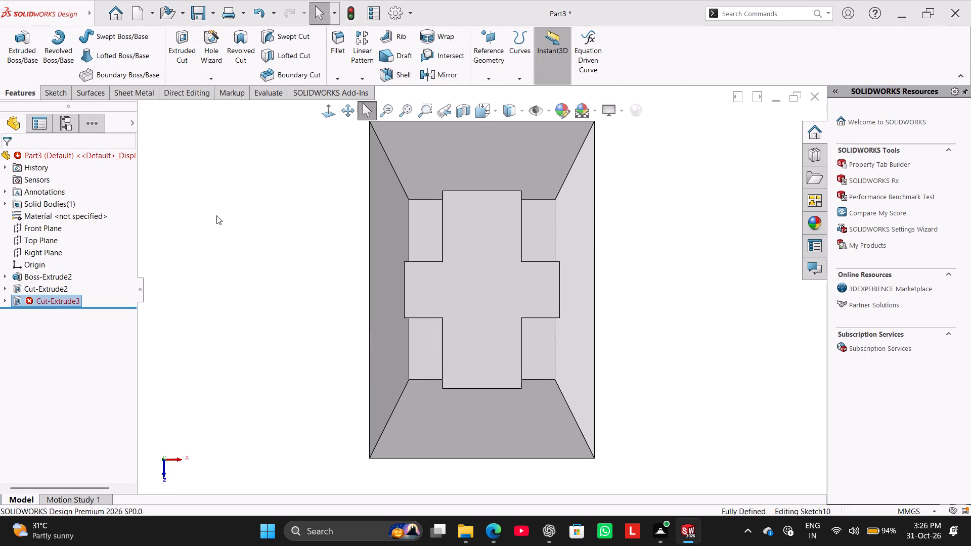
middle_click_drag(235, 256, 255, 196)
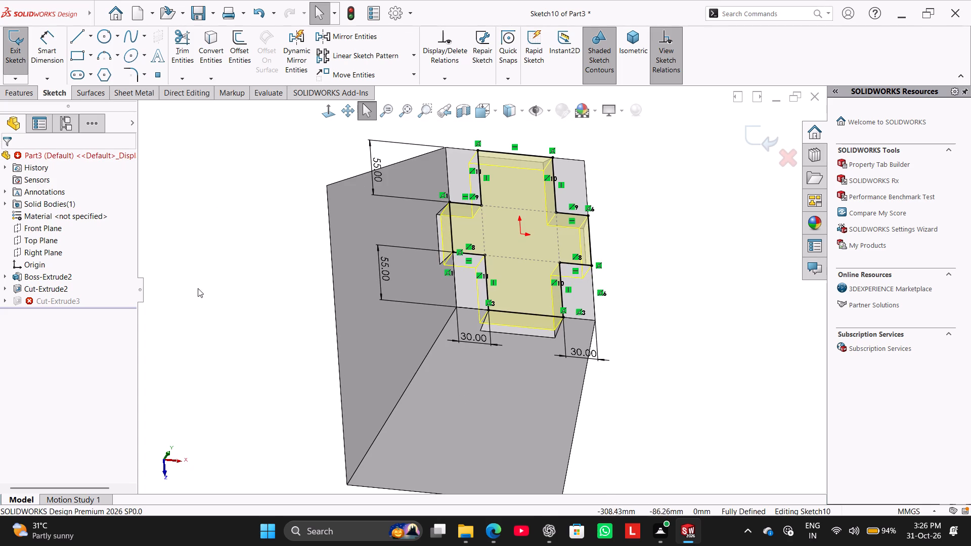
middle_click_drag(198, 288, 217, 225)
left_click(17, 49)
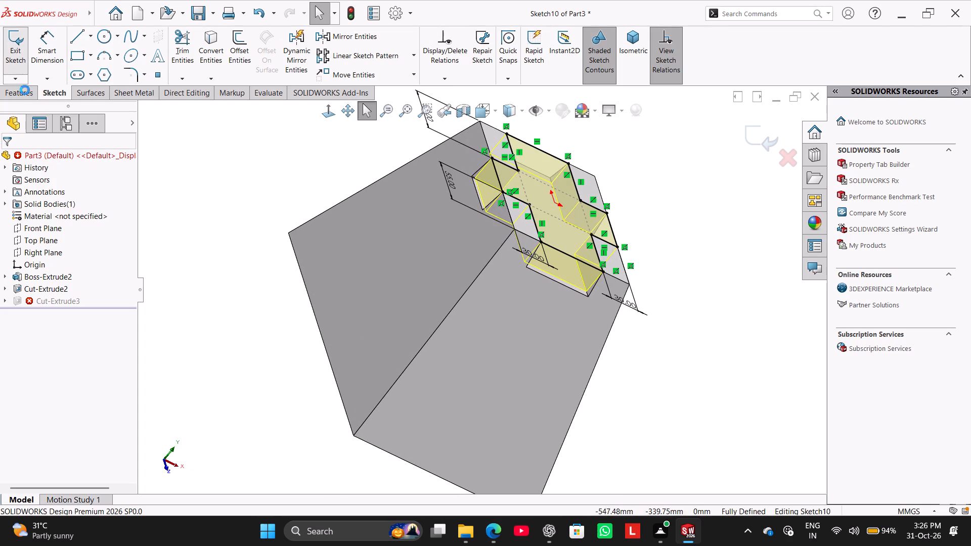
left_click(380, 83)
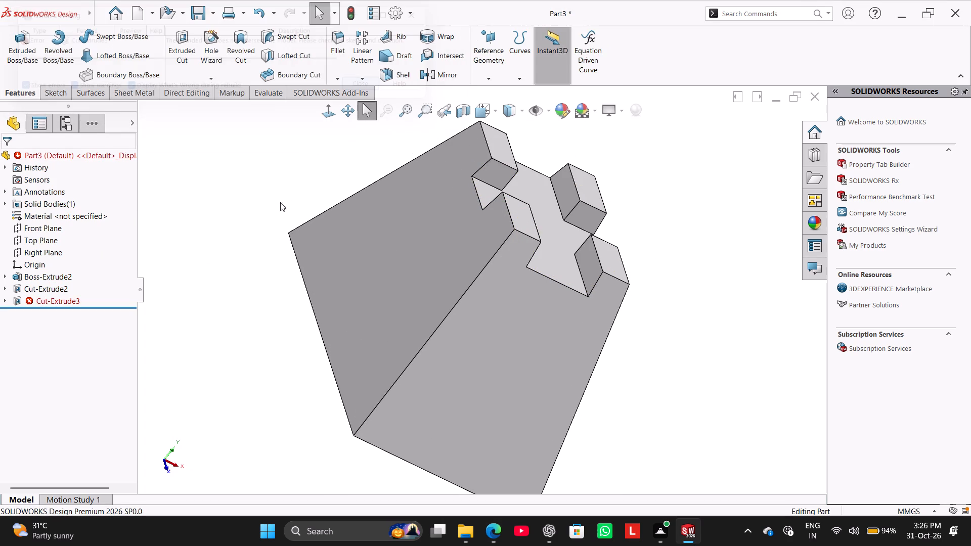
Delete the Cut-Extrude3 feature from the part.
right_click(60, 300)
left_click(103, 371)
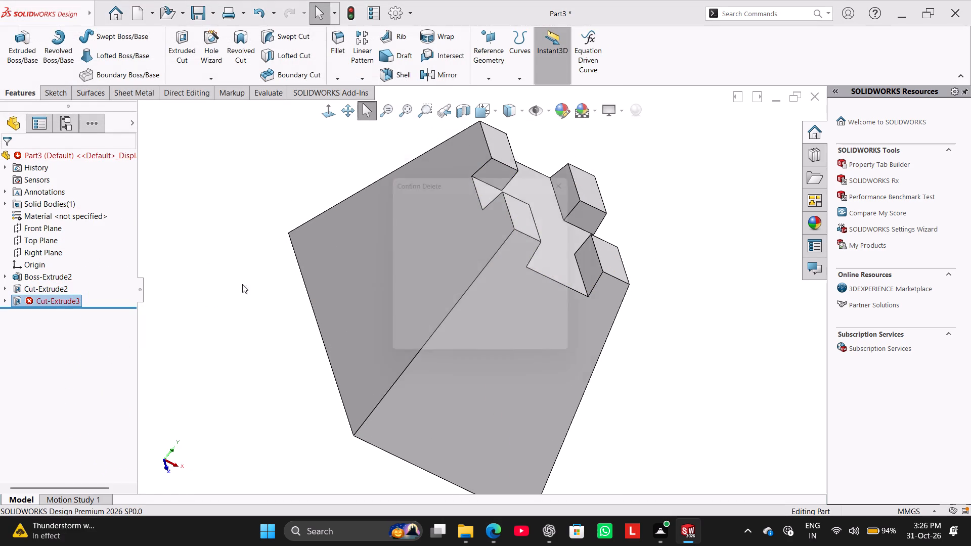
left_click(551, 196)
left_click(264, 218)
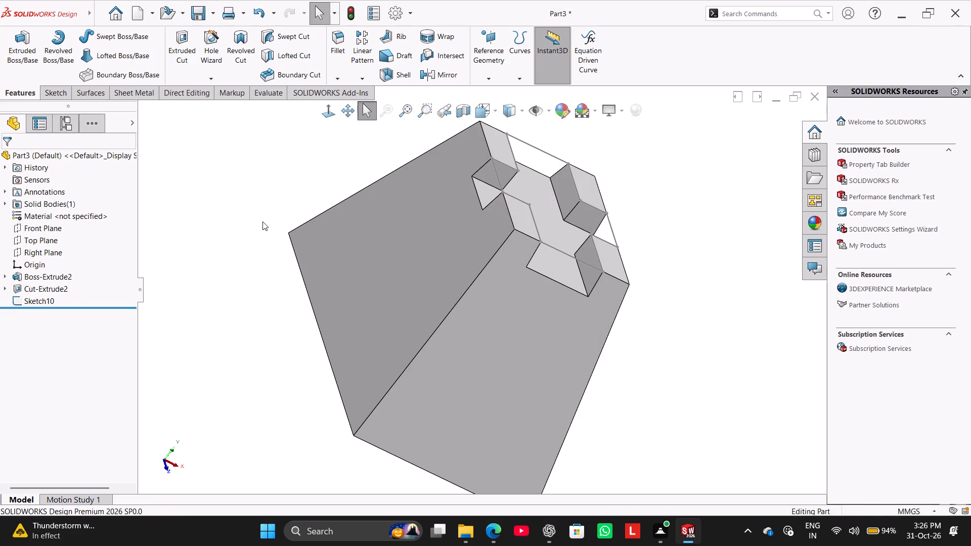
Delete the leftover cross-shaped sketch, Sketch10, and return to the isometric view.
middle_click_drag(255, 235, 205, 264)
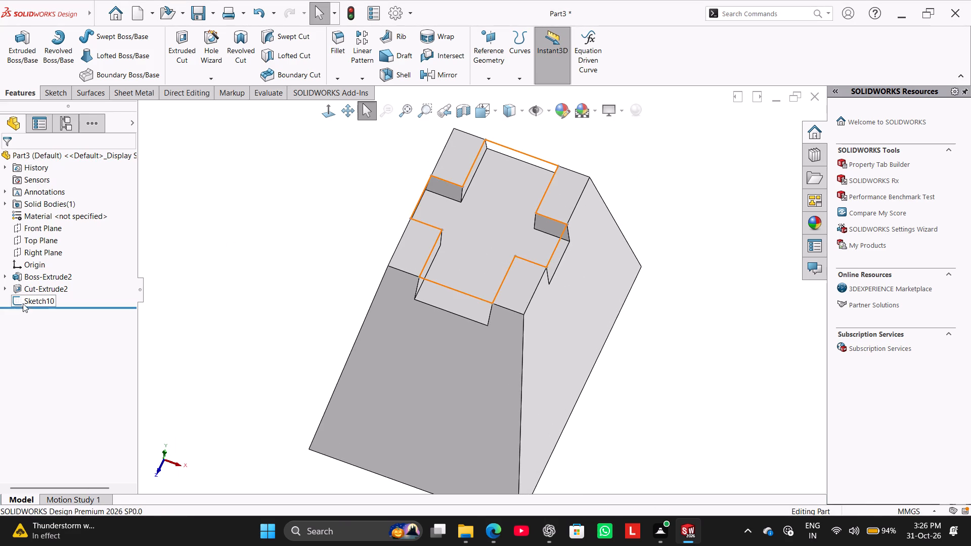
right_click(28, 300)
left_click(75, 373)
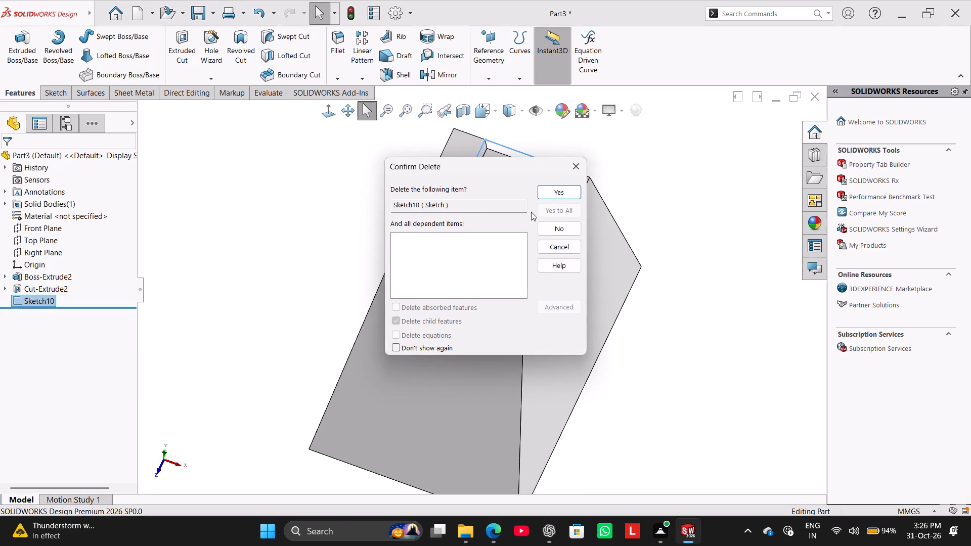
left_click(558, 192)
left_click(307, 231)
right_click_drag(282, 254, 424, 150)
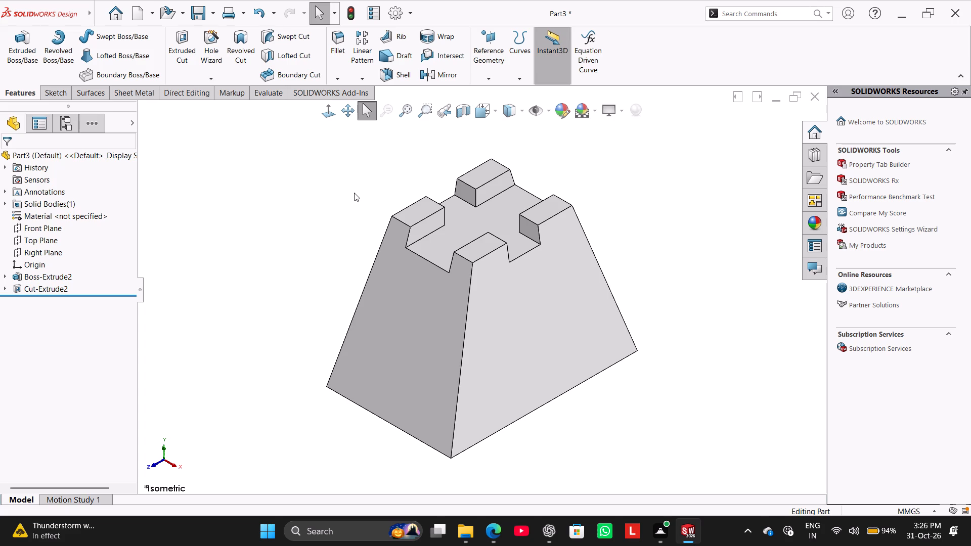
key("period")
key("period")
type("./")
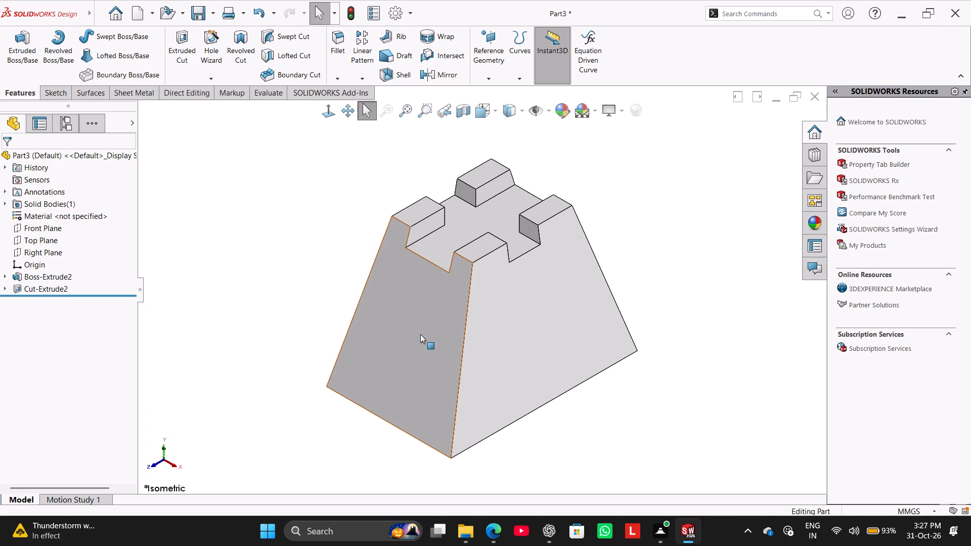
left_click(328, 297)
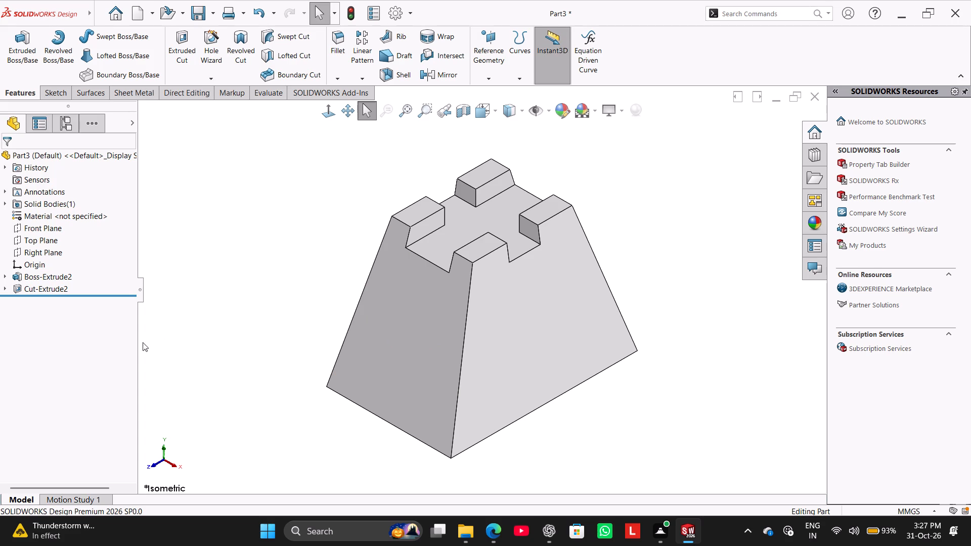
Start a sketch on the Front Plane and draw two sloped lines from the block's base corners meeting at a central peak.
left_click(49, 227)
left_click(58, 209)
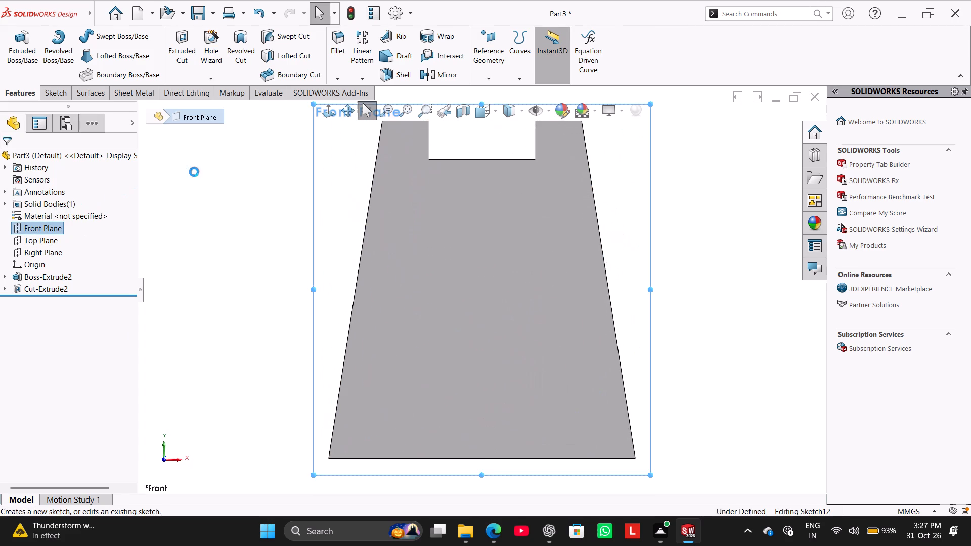
left_click(222, 220)
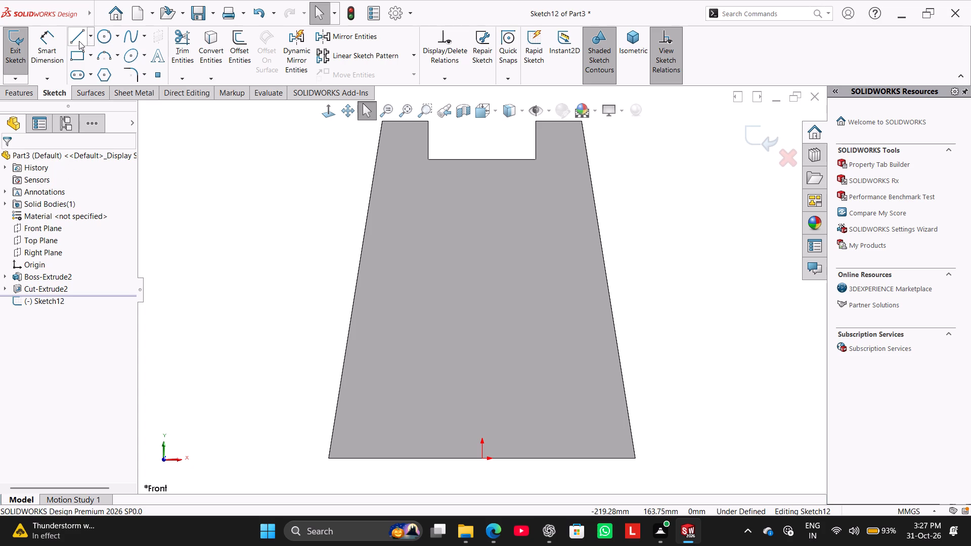
left_click(77, 40)
left_click(330, 460)
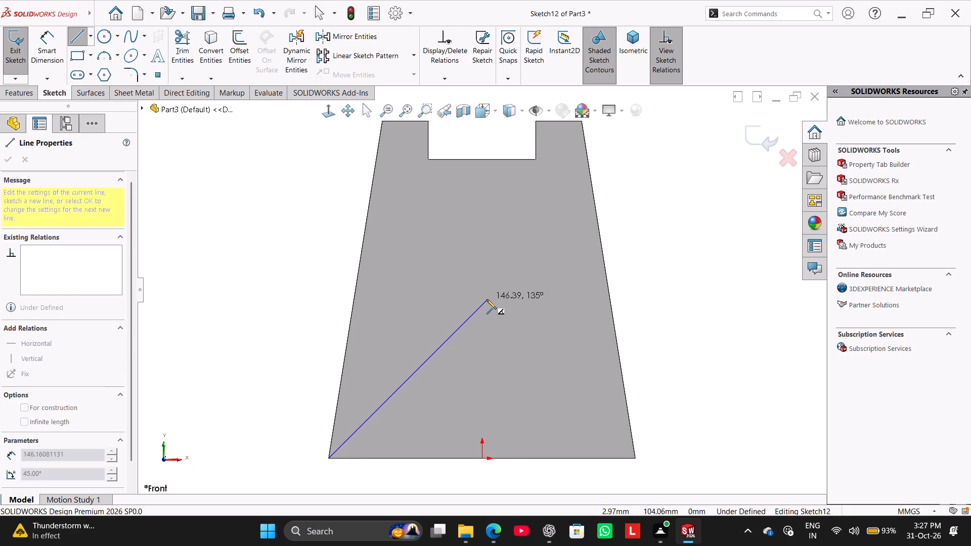
left_click(483, 314)
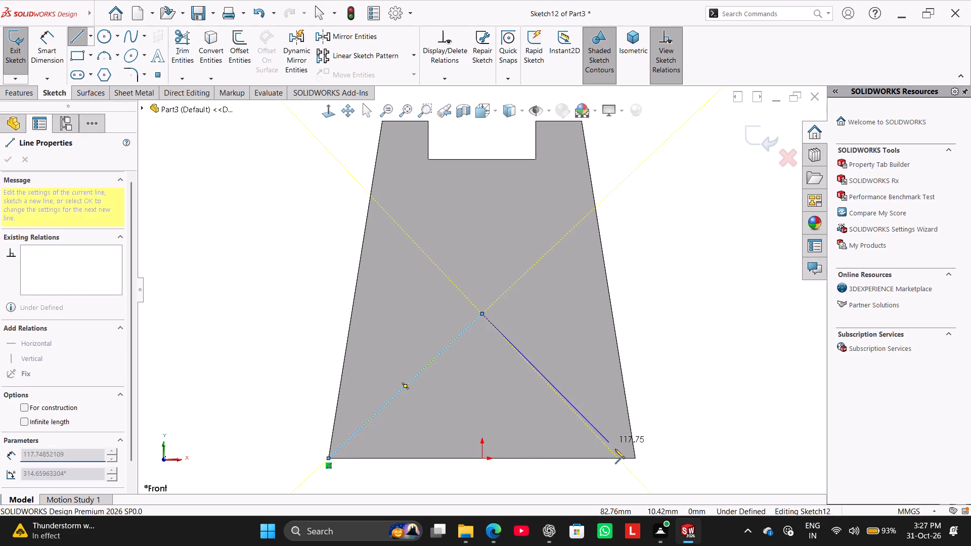
left_click(636, 458)
right_click(671, 354)
left_click(685, 361)
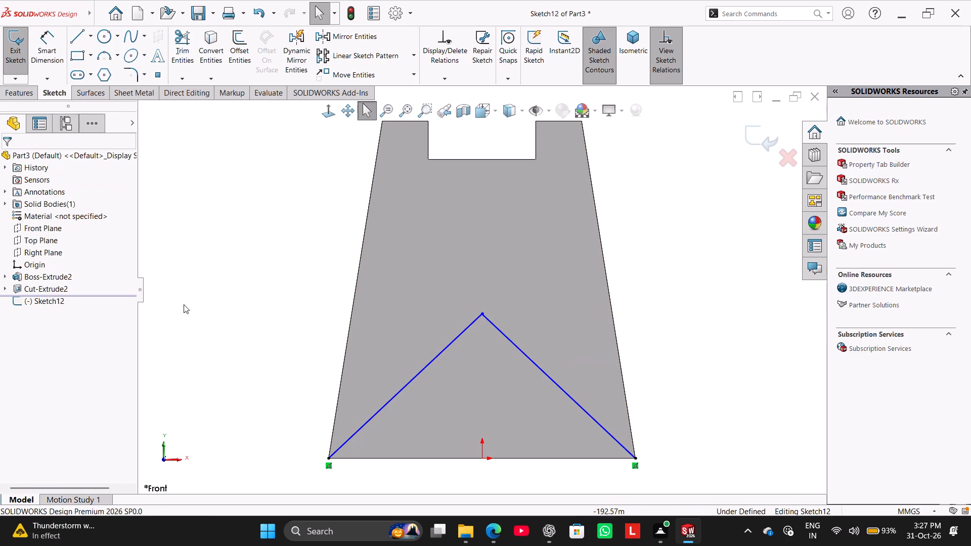
Dimension the peak's height above the block's bottom edge at 110 mm.
left_click(38, 54)
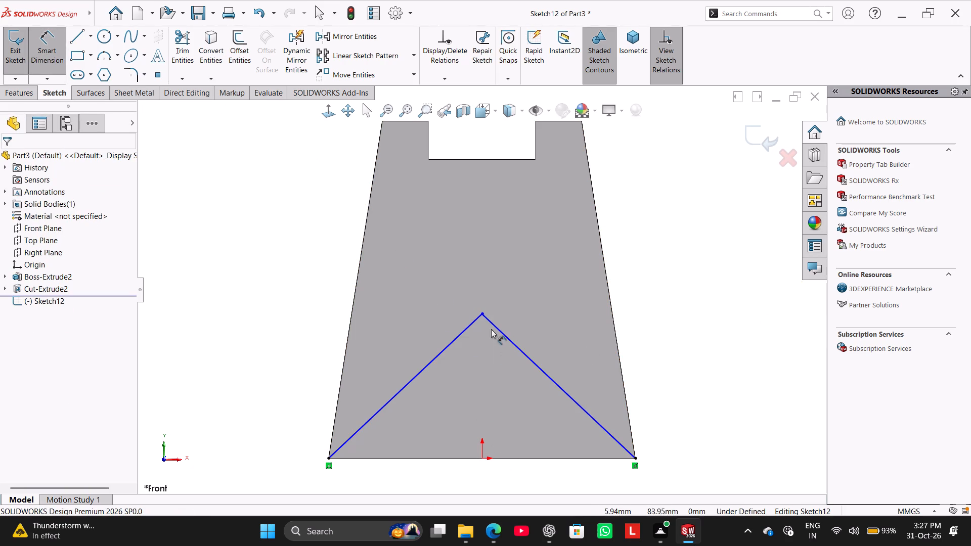
left_click(482, 312)
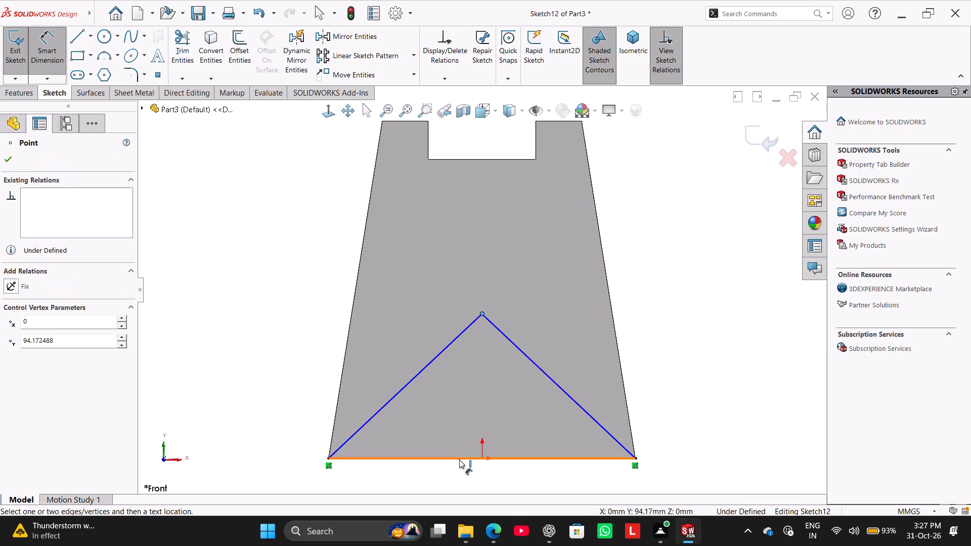
left_click(459, 460)
left_click(272, 383)
type("11")
key("0")
key("Return")
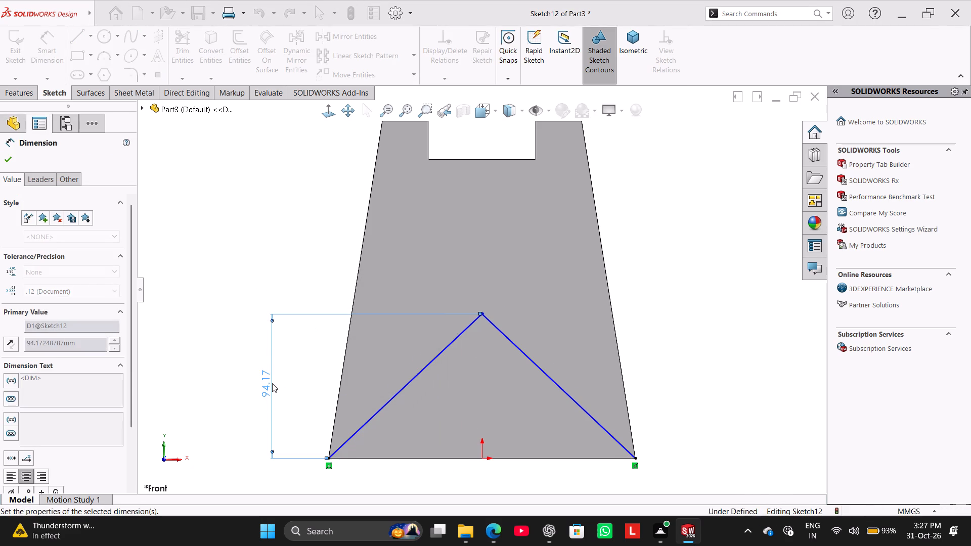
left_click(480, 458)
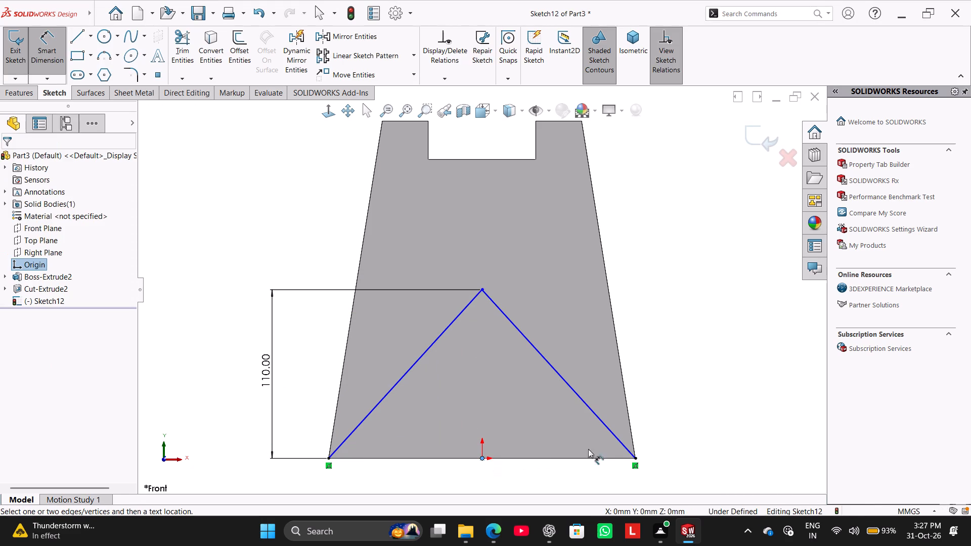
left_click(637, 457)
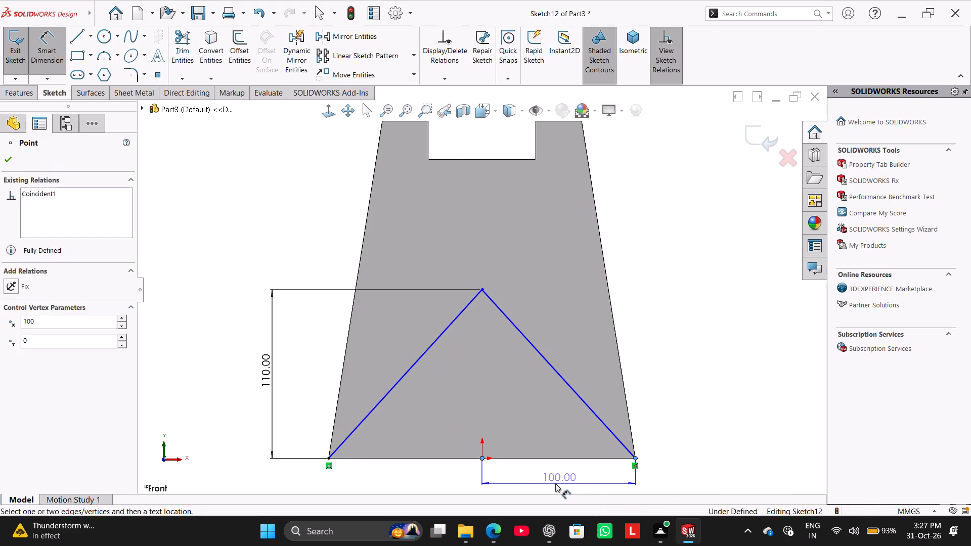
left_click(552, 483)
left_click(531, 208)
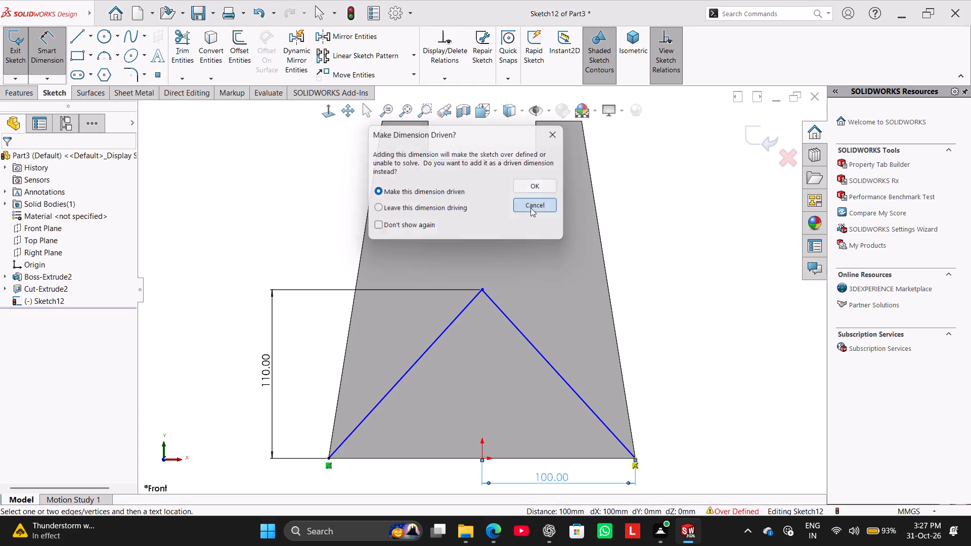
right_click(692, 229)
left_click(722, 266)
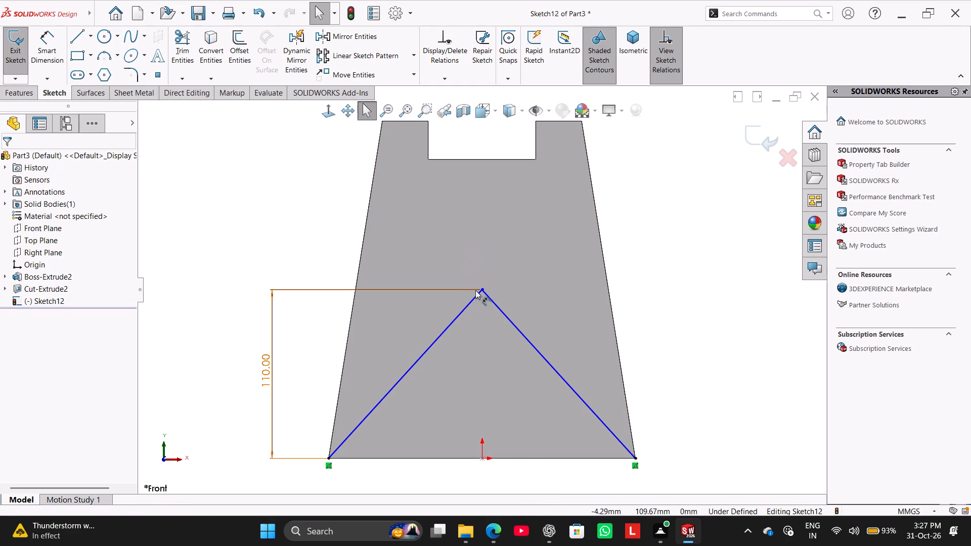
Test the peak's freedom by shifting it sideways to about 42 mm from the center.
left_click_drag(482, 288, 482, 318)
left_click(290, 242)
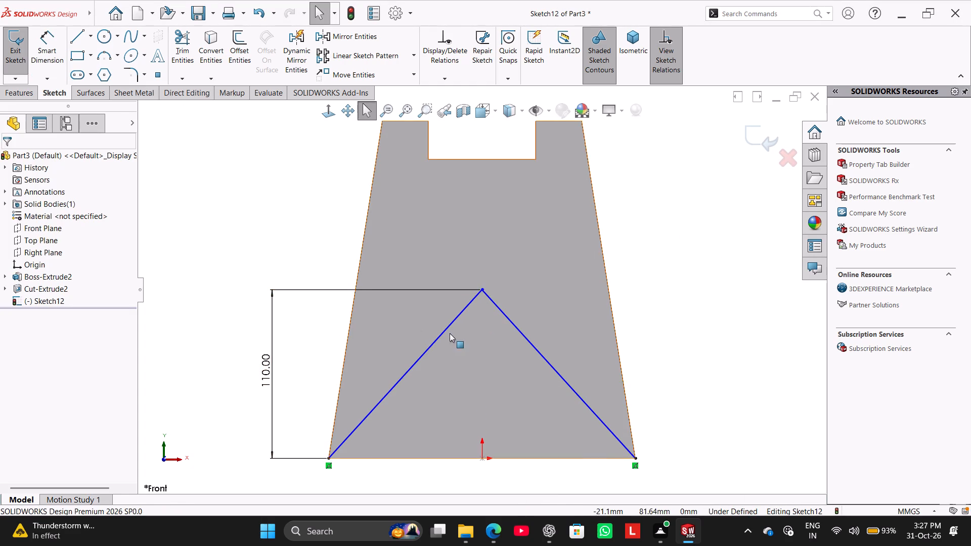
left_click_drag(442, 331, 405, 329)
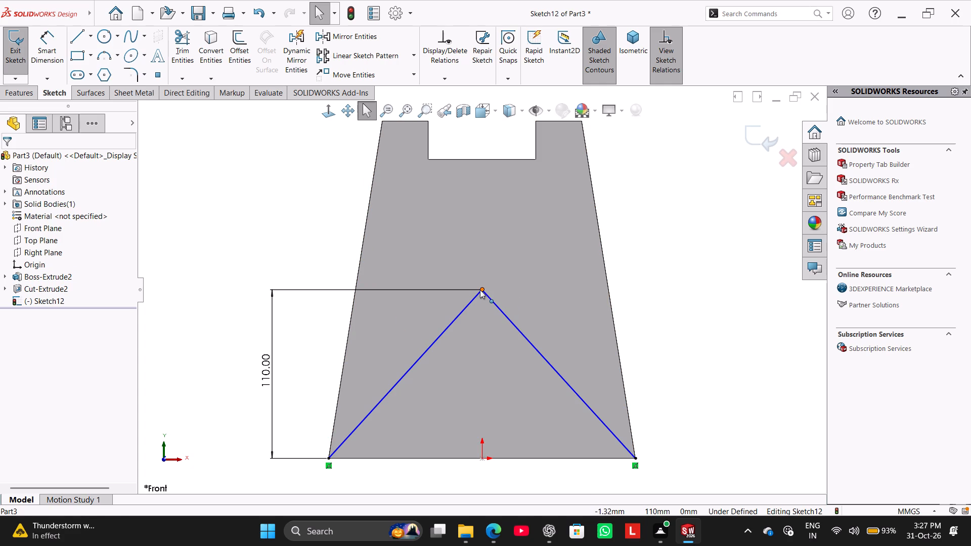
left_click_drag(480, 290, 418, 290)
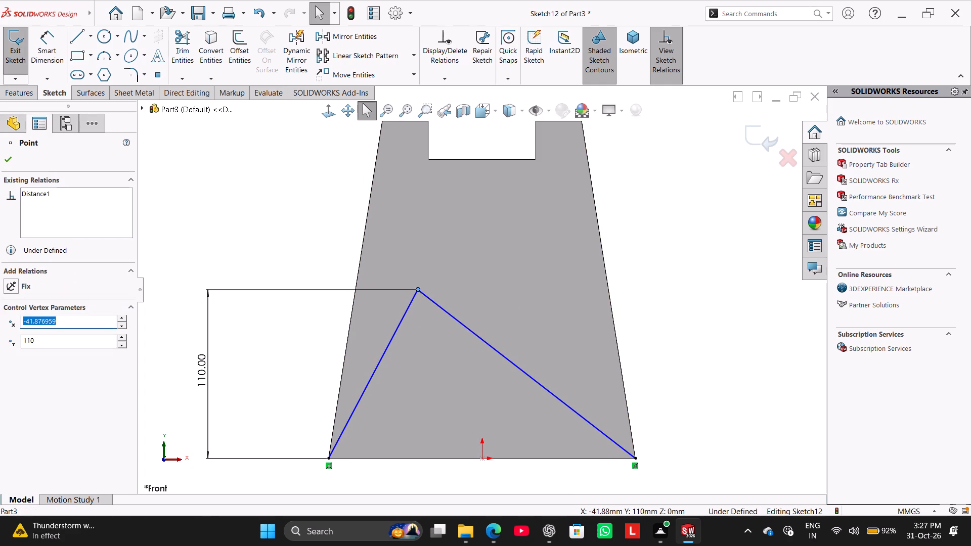
Draw a centerline from the origin to the peak and make it vertical so the peak is centered.
left_click(91, 37)
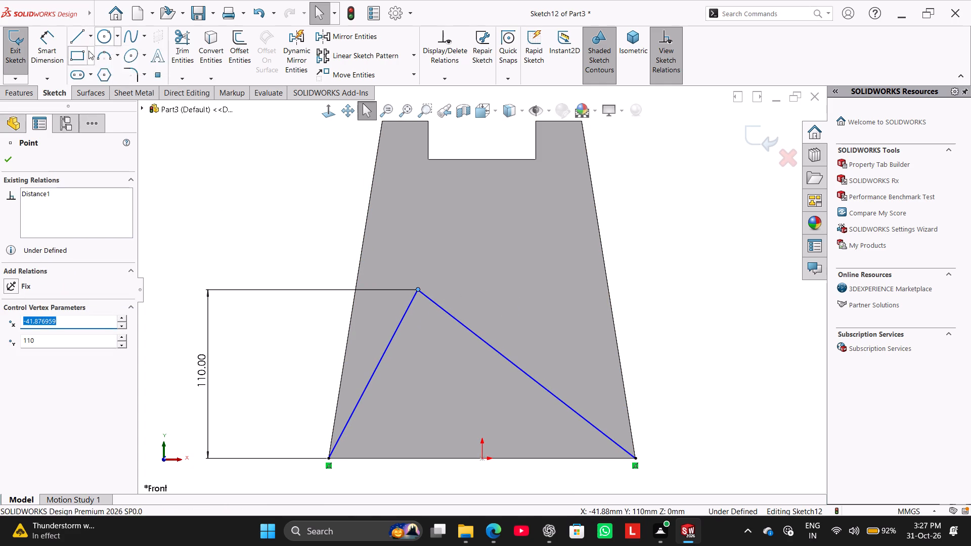
left_click(93, 69)
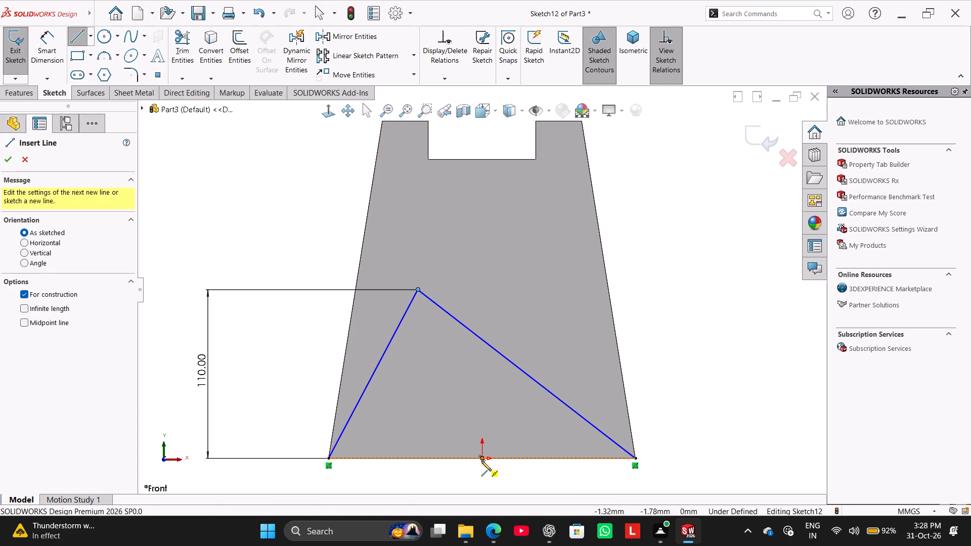
left_click(483, 461)
left_click(415, 290)
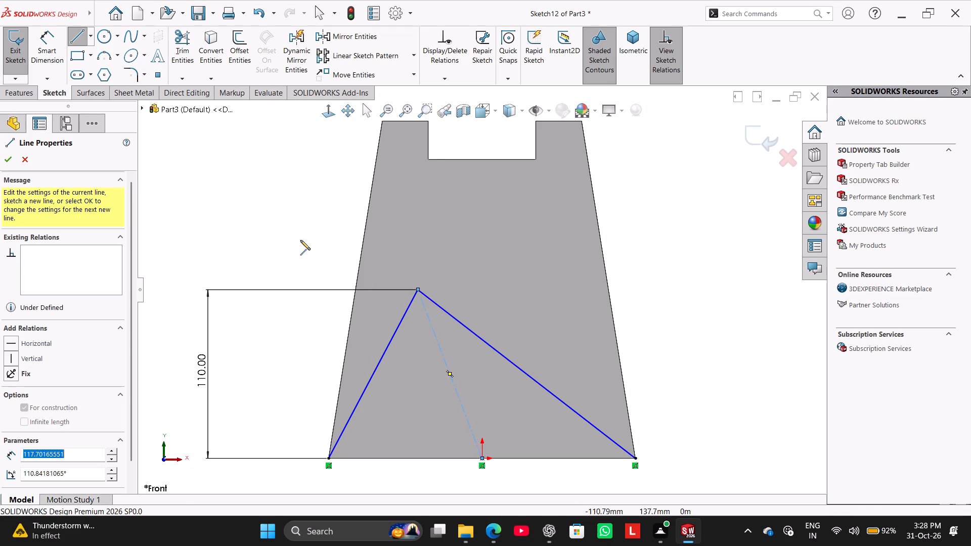
right_click(273, 230)
left_click(297, 242)
right_click(433, 331)
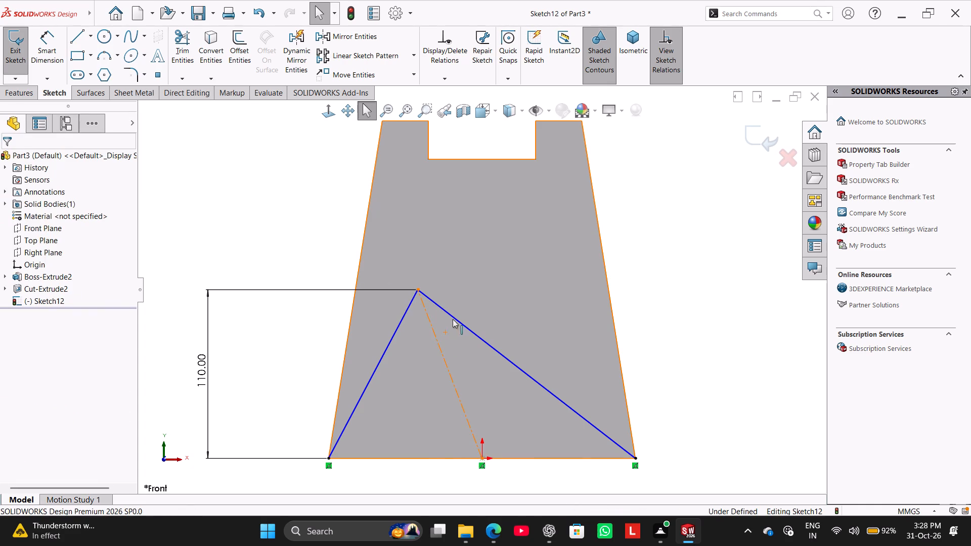
left_click(458, 303)
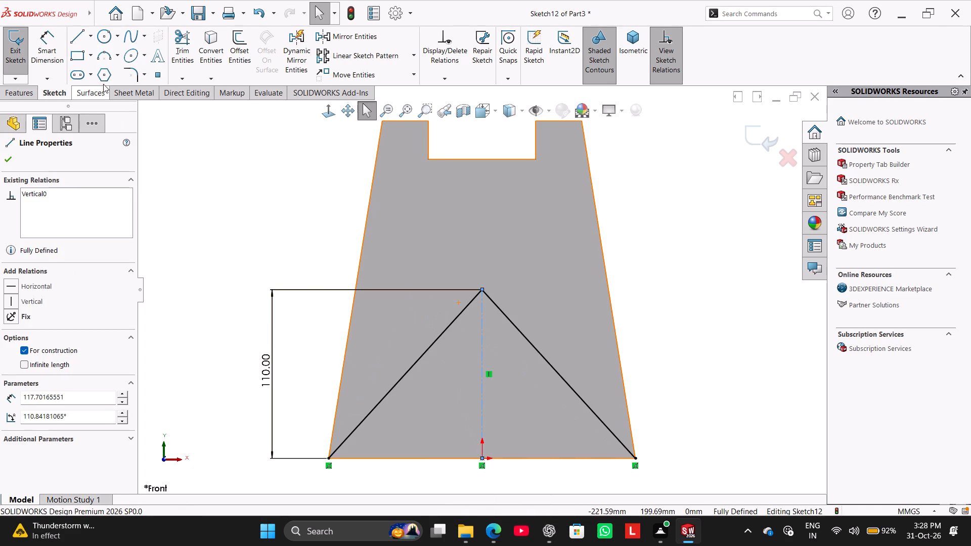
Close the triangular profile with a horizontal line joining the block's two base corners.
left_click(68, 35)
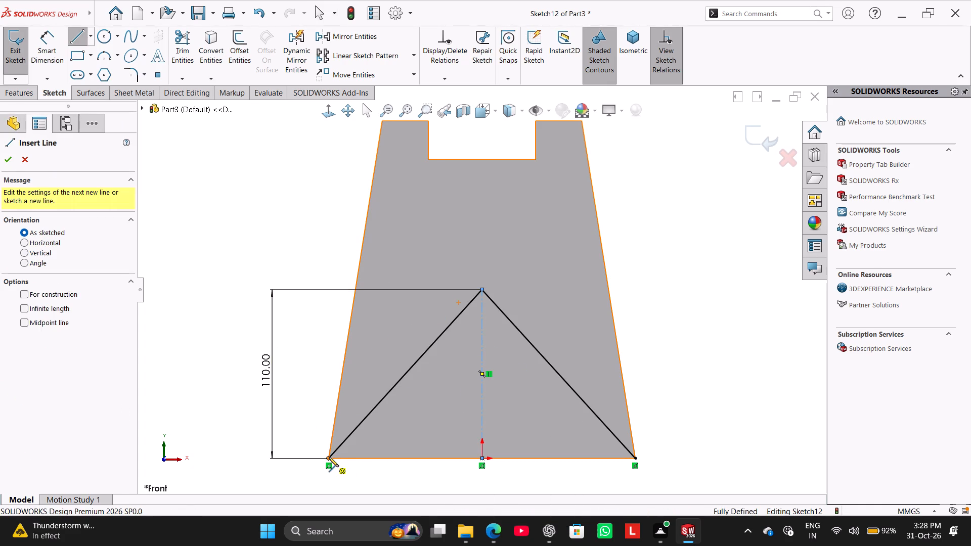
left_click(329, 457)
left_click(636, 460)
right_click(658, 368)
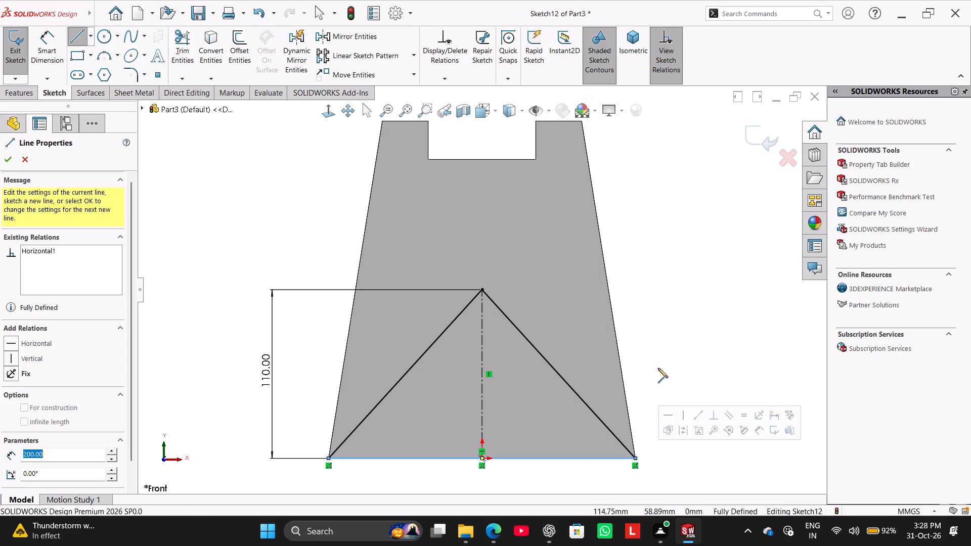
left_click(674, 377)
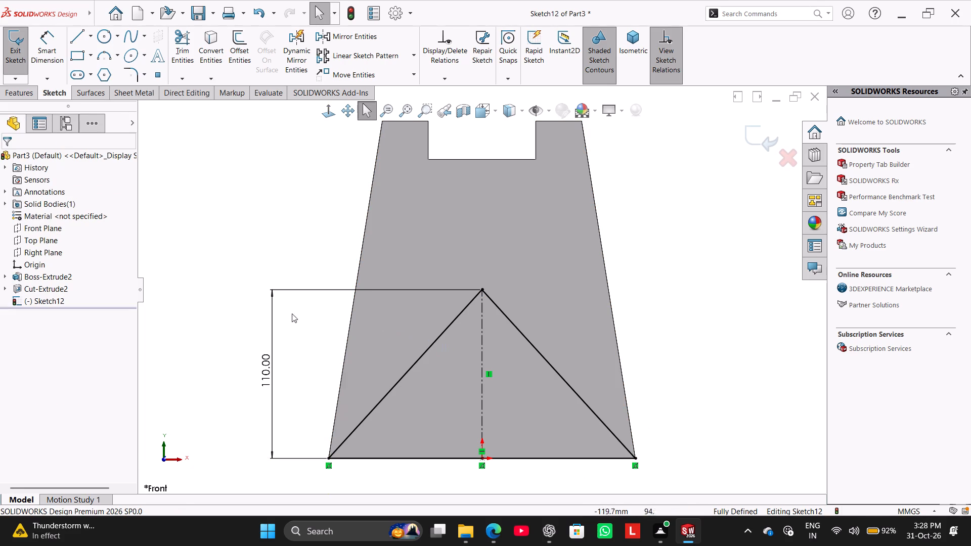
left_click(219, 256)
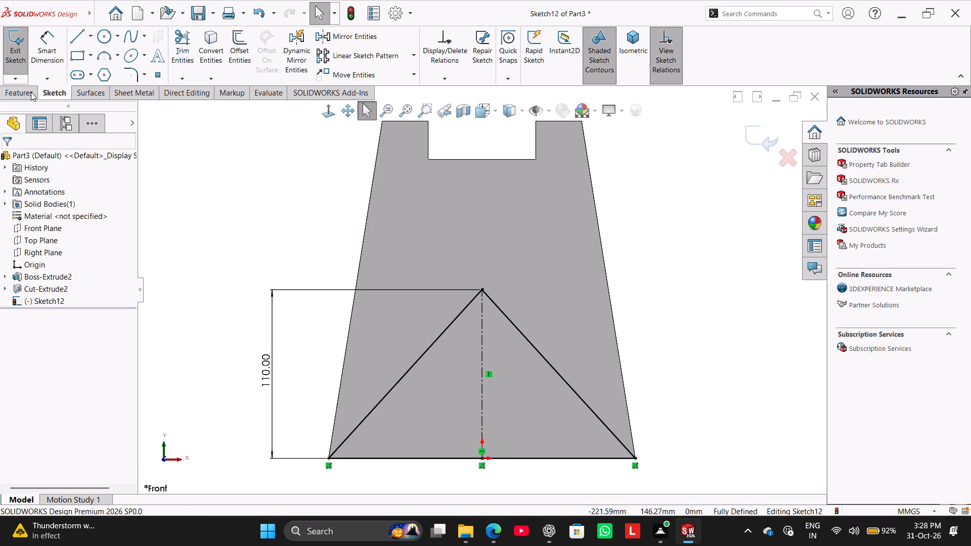
Extrude-cut the triangular profile through the block with the Through All - Both end condition.
left_click(31, 92)
left_click(177, 49)
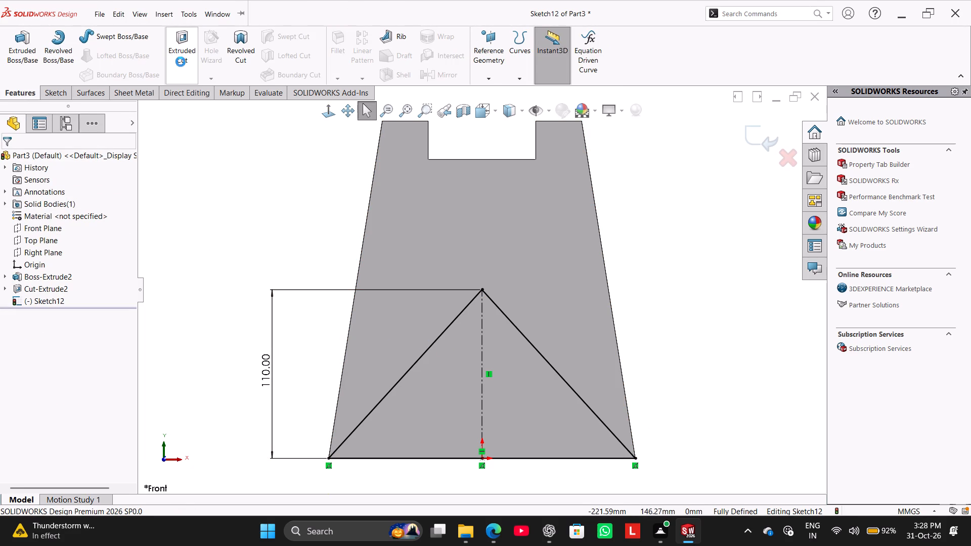
middle_click_drag(284, 231, 257, 261)
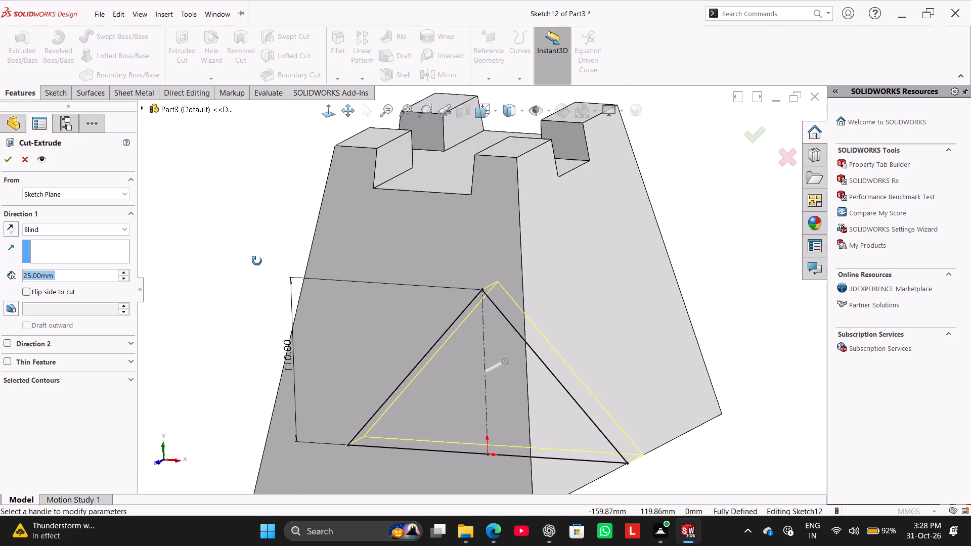
middle_click_drag(257, 261, 204, 314)
left_click(64, 230)
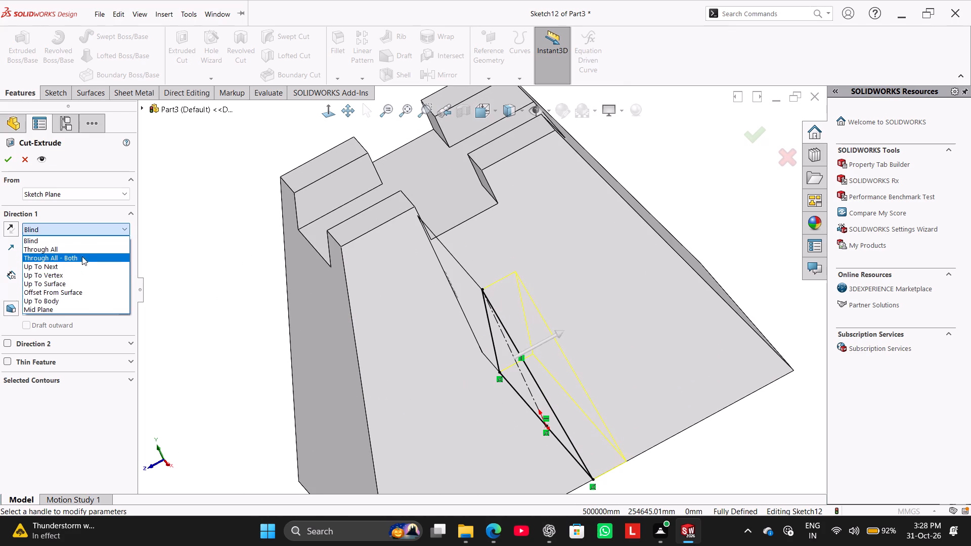
left_click(82, 259)
middle_click_drag(203, 265, 264, 220)
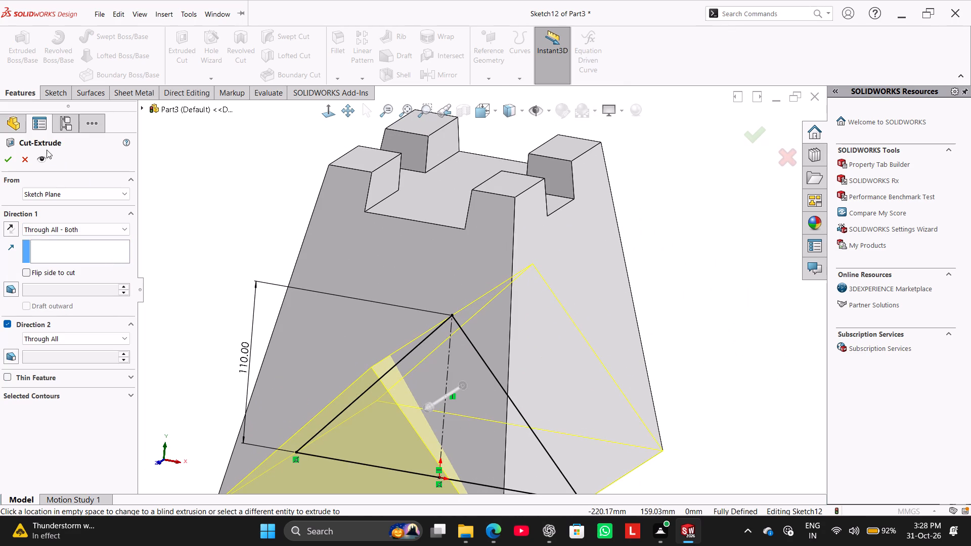
left_click(7, 160)
left_click(190, 207)
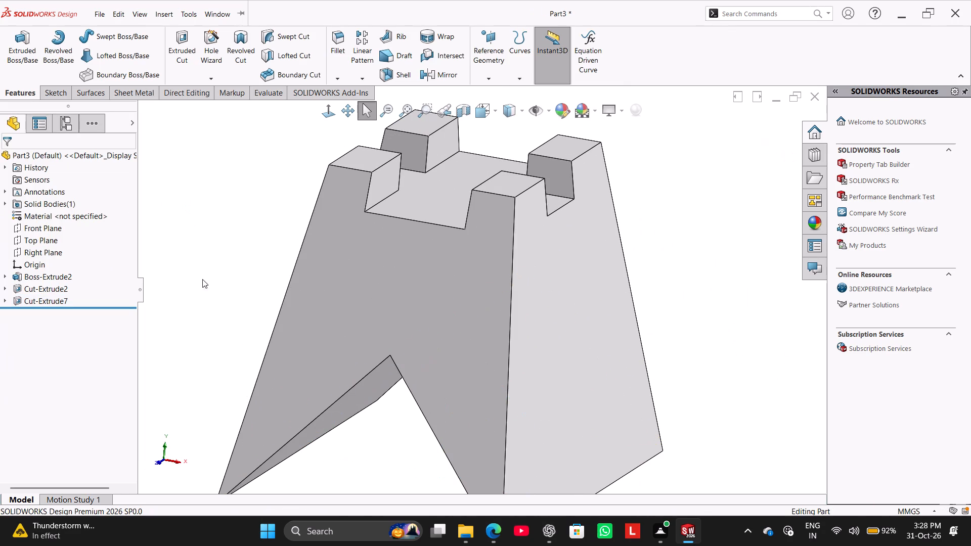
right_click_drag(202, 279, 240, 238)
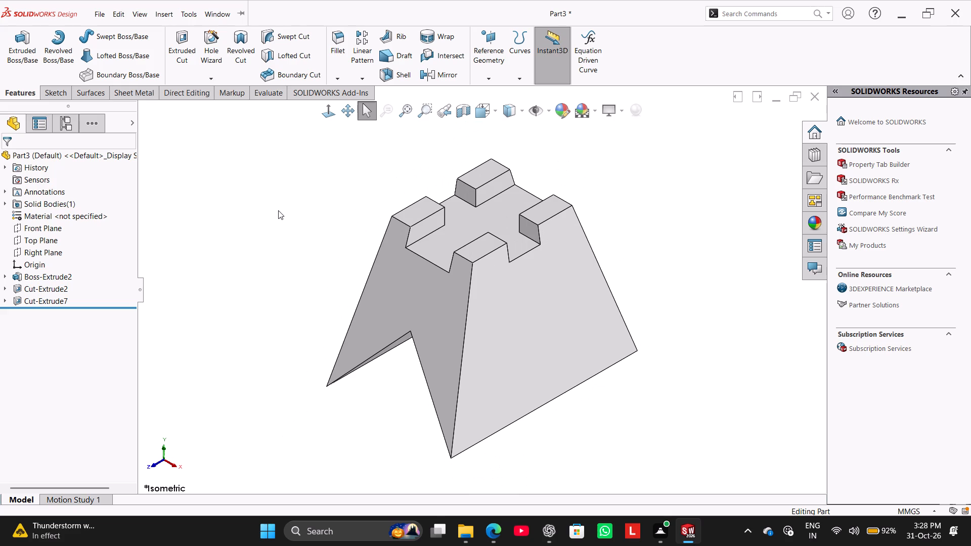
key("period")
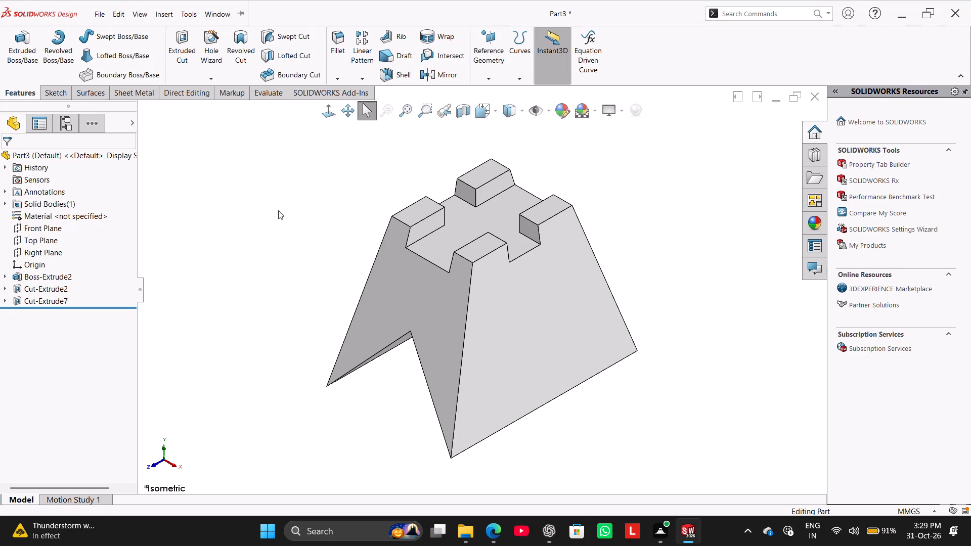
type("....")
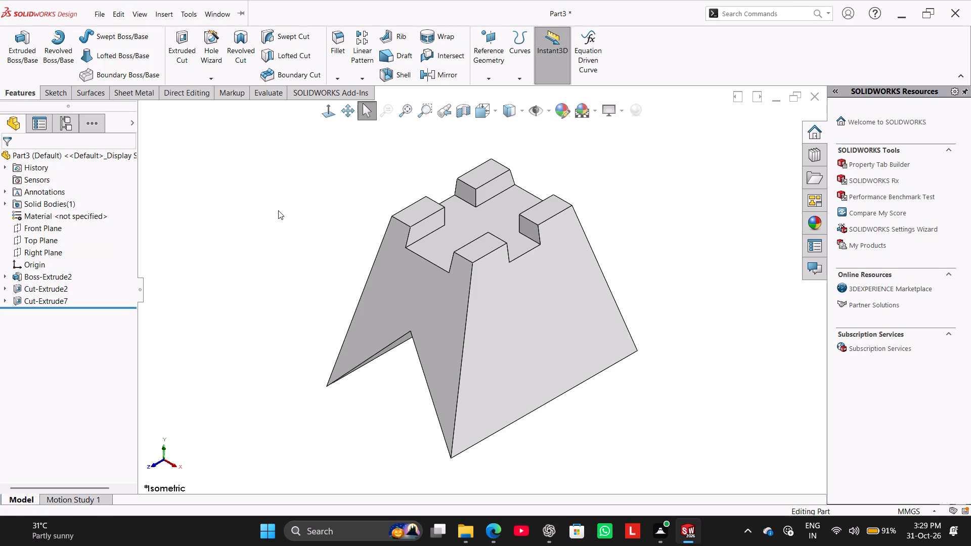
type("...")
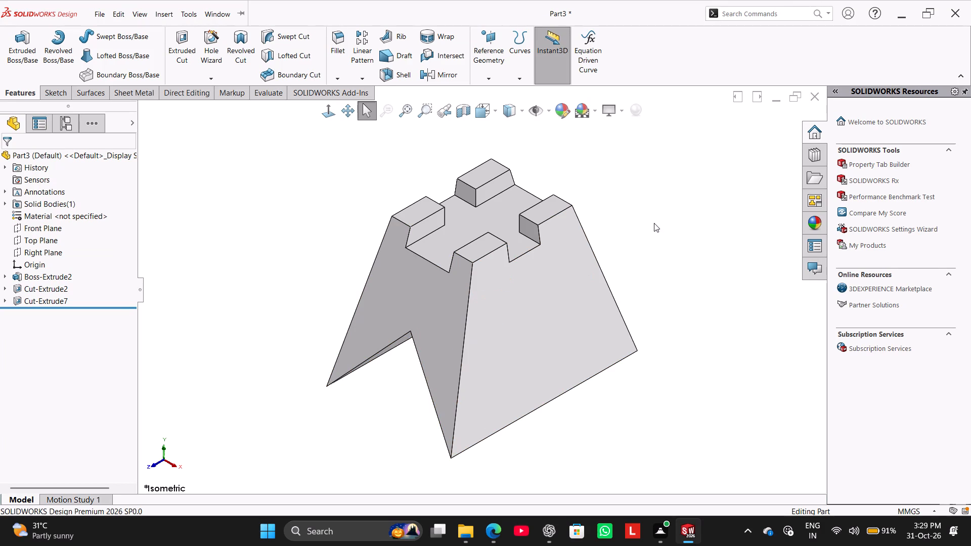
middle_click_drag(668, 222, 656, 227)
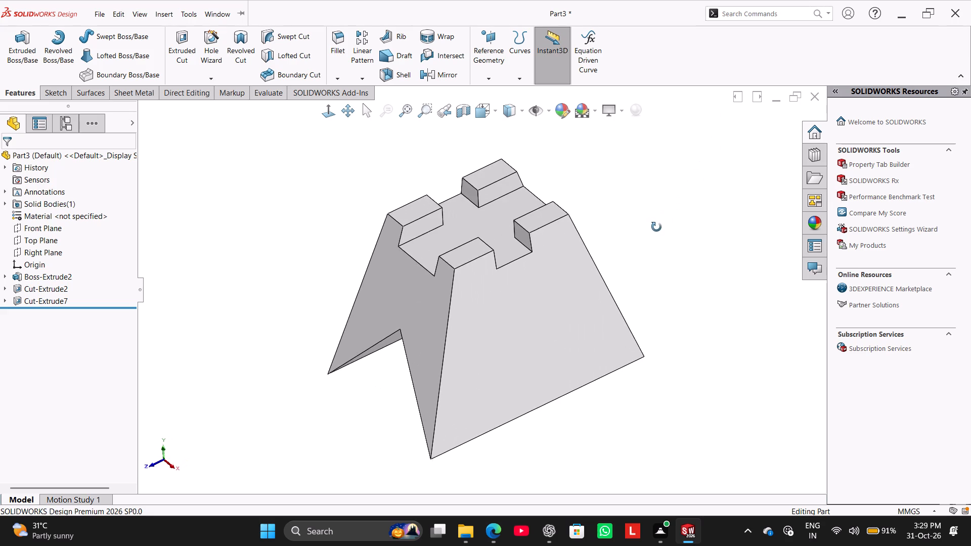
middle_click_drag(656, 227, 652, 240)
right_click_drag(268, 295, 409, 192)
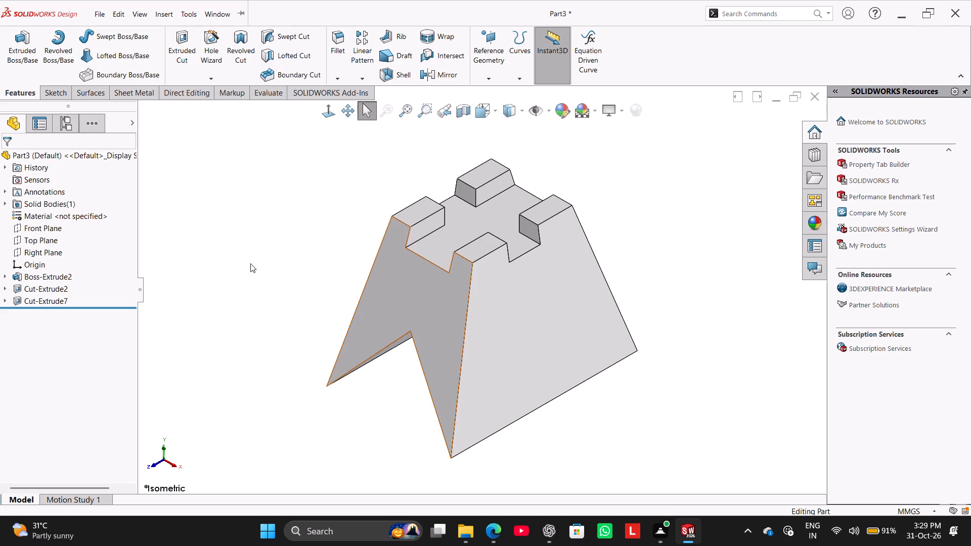
Compare the block without and with the triangular cut by rolling the history back before the cut and forward again.
left_click_drag(83, 308, 85, 300)
left_click(249, 305)
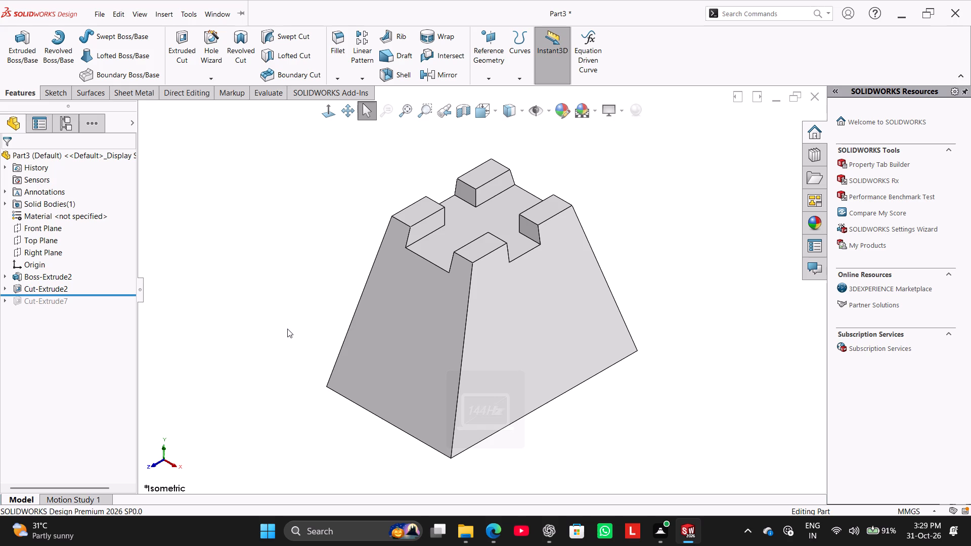
key("period")
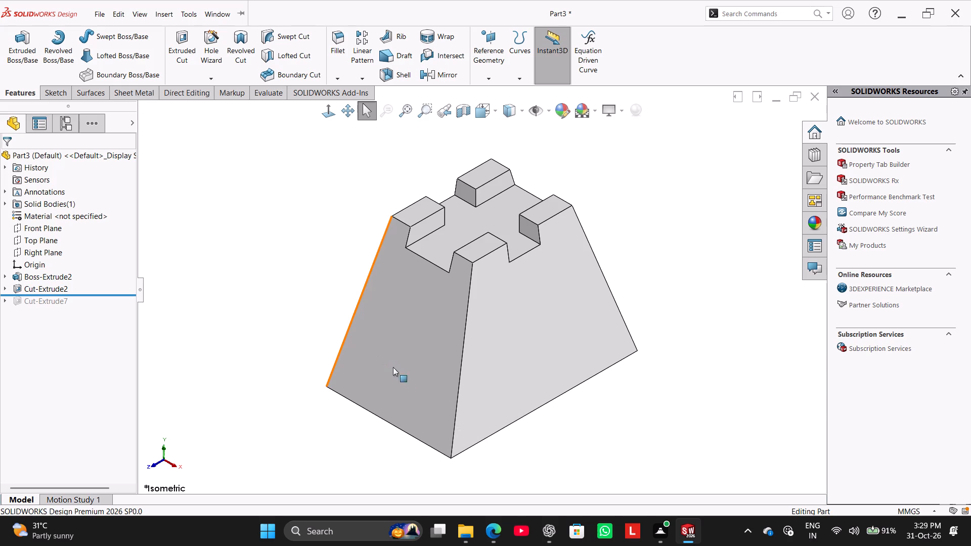
left_click(83, 298)
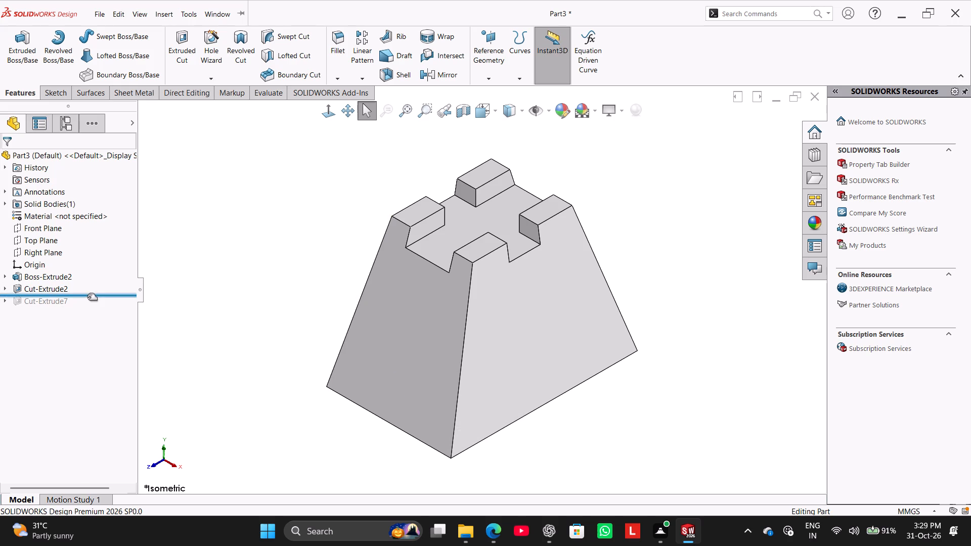
left_click_drag(87, 297, 87, 313)
left_click(264, 328)
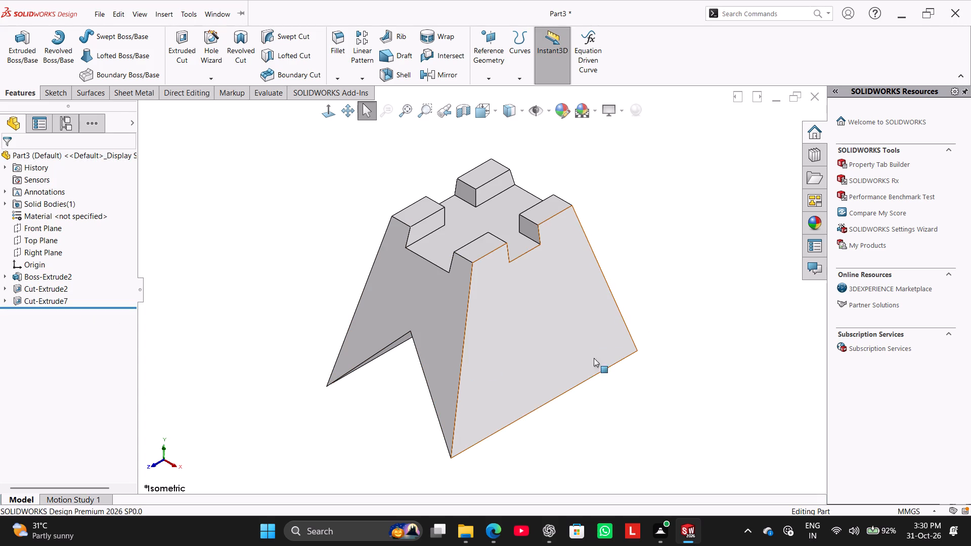
Inspect the triangular opening from below, then roll the history back before the triangular cut and forward again.
middle_click_drag(405, 418, 493, 268)
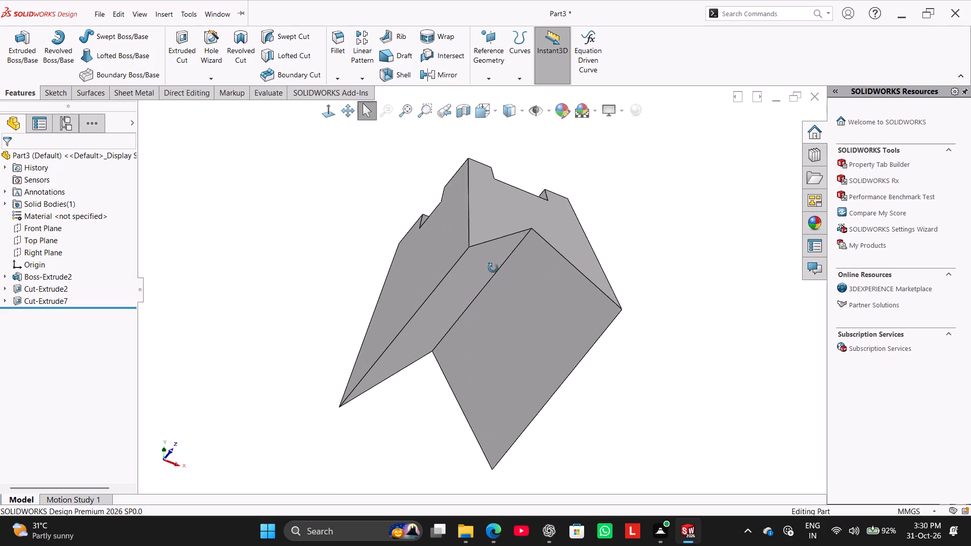
middle_click_drag(493, 268, 422, 400)
right_click_drag(248, 352, 363, 238)
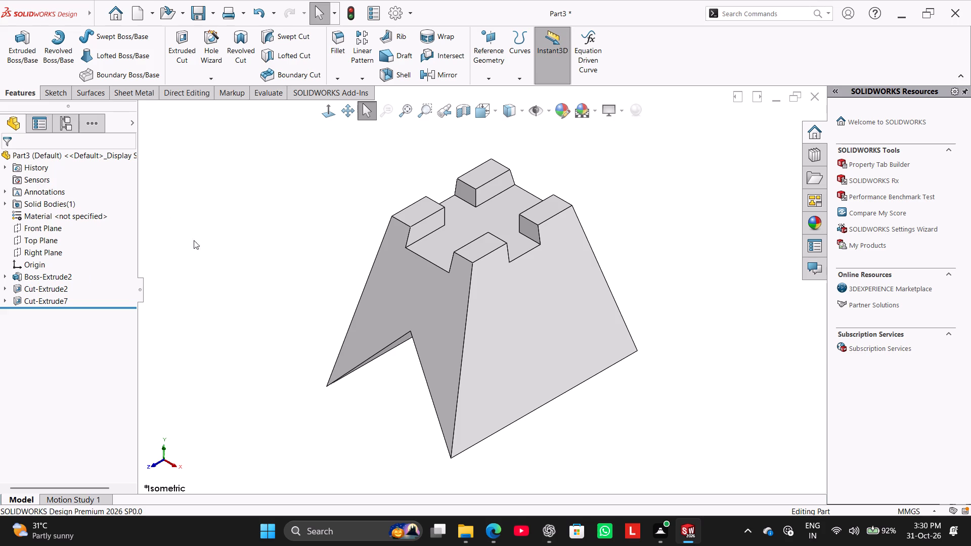
left_click(287, 299)
middle_click_drag(287, 308, 303, 330)
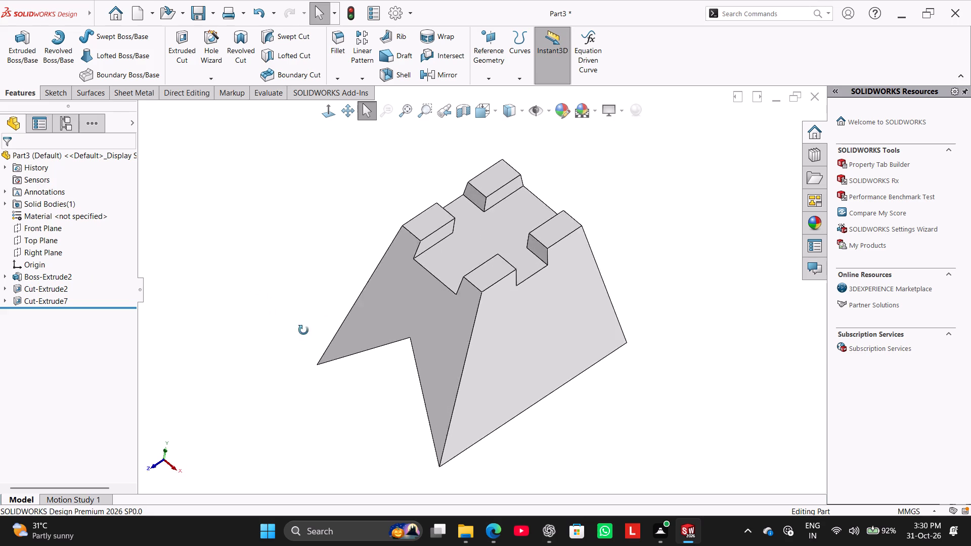
middle_click_drag(303, 330, 308, 314)
right_click_drag(258, 349, 403, 224)
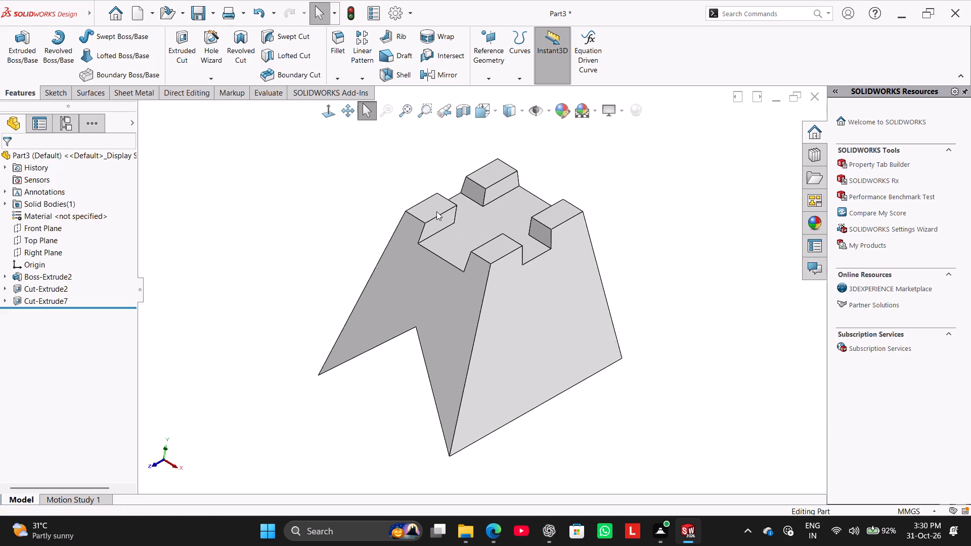
left_click_drag(80, 307, 84, 301)
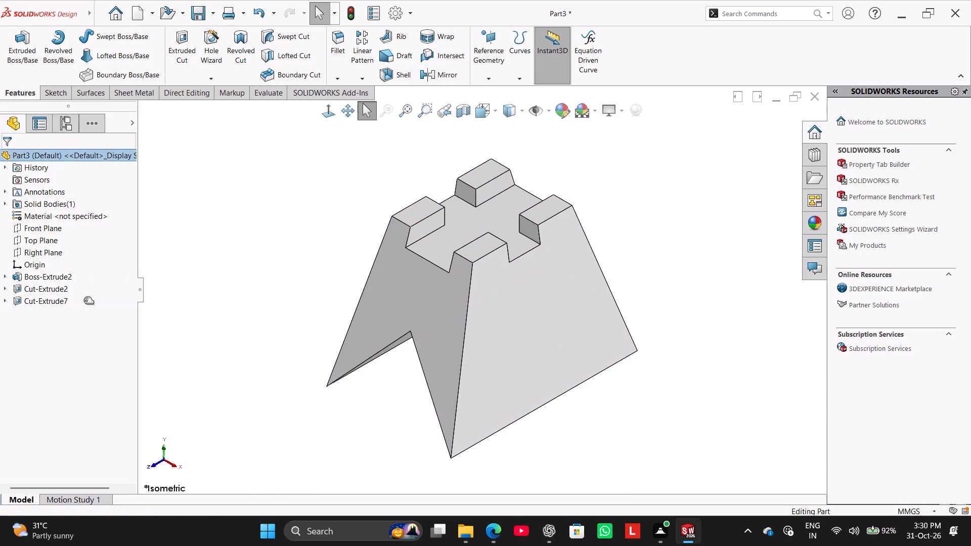
left_click_drag(84, 301, 85, 299)
left_click(245, 321)
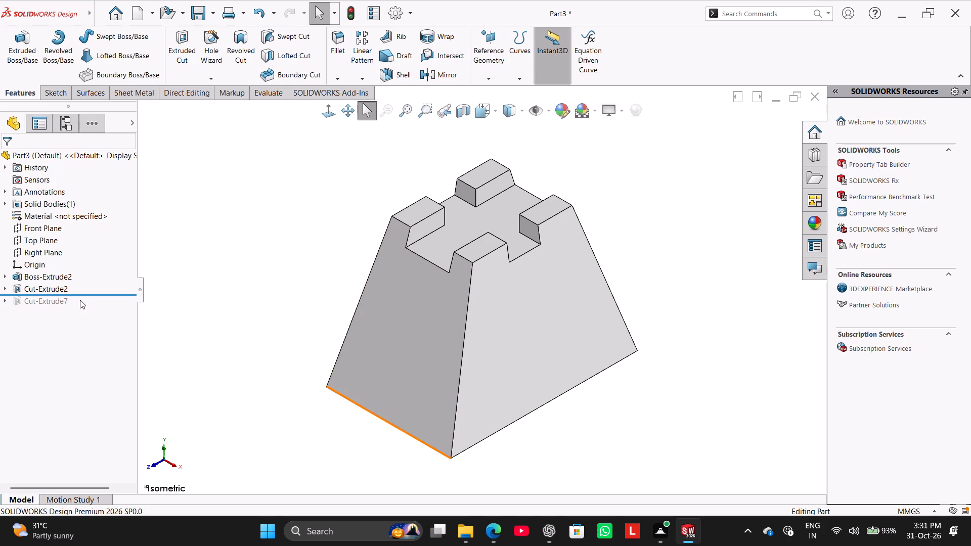
left_click_drag(98, 293, 104, 311)
left_click(189, 269)
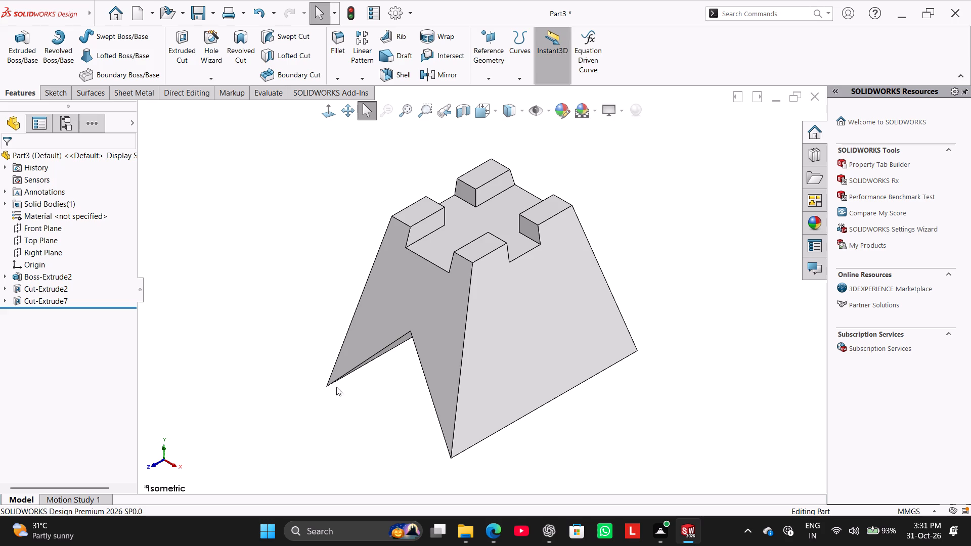
Edit the triangular cut's sketch, delete the horizontal base line and exit the sketch to rebuild the part.
middle_click_drag(461, 451, 541, 290)
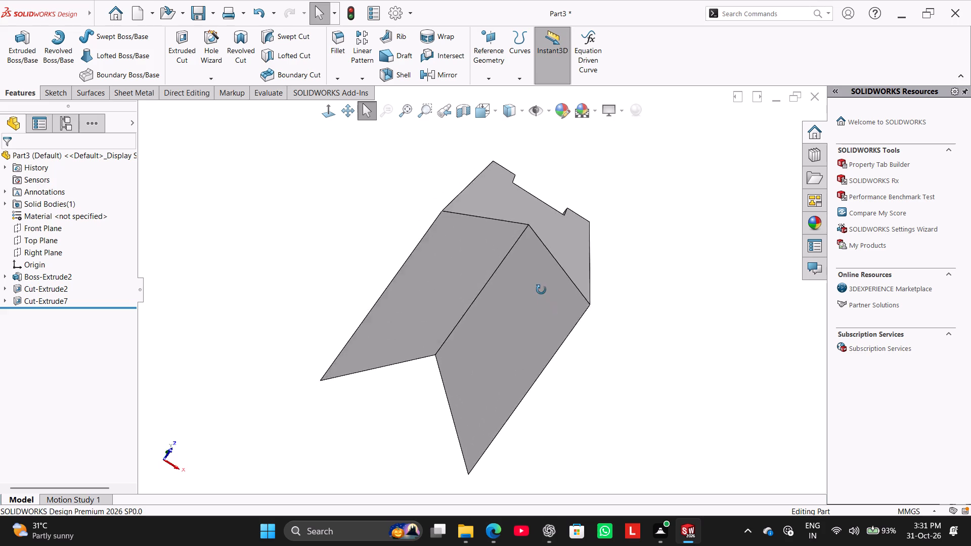
middle_click_drag(541, 290, 420, 325)
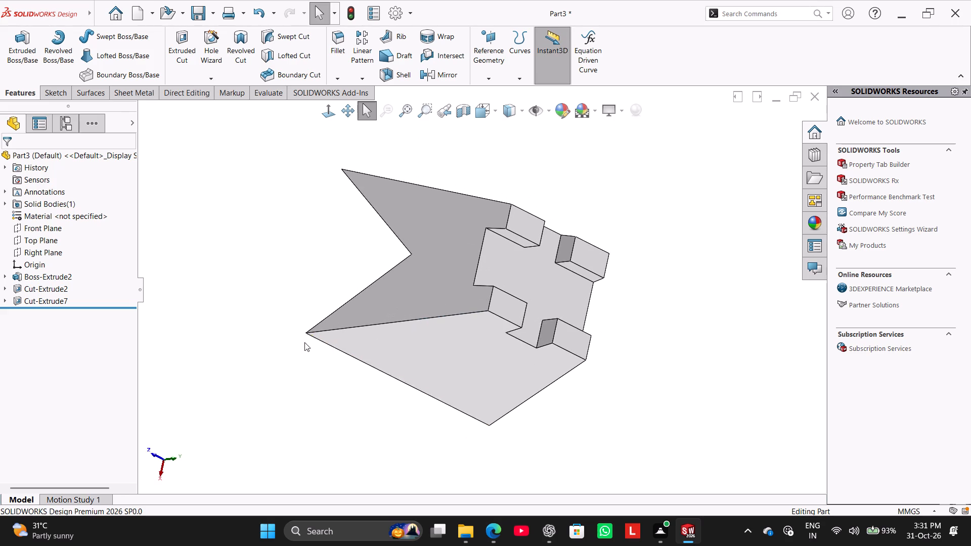
right_click_drag(304, 336, 423, 201)
left_click(256, 237)
right_click(50, 297)
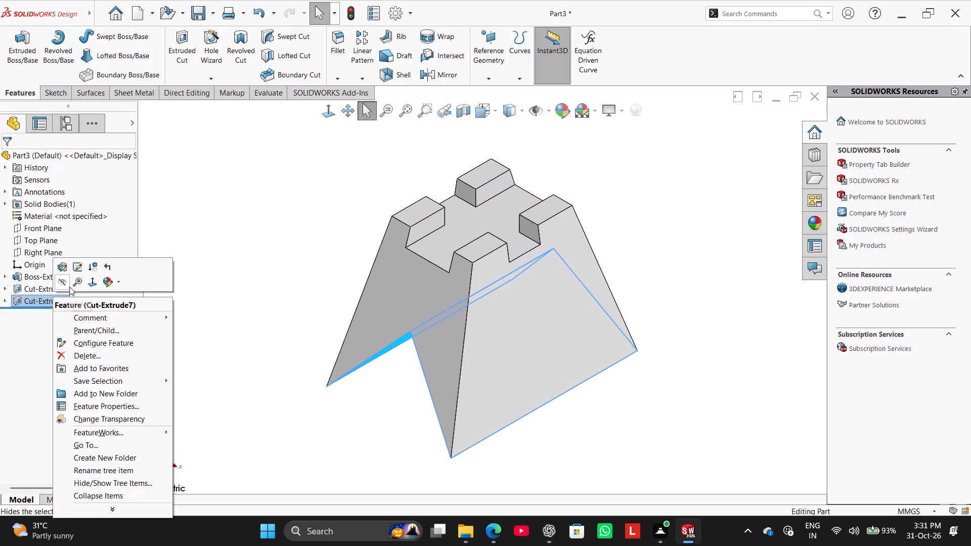
left_click(80, 269)
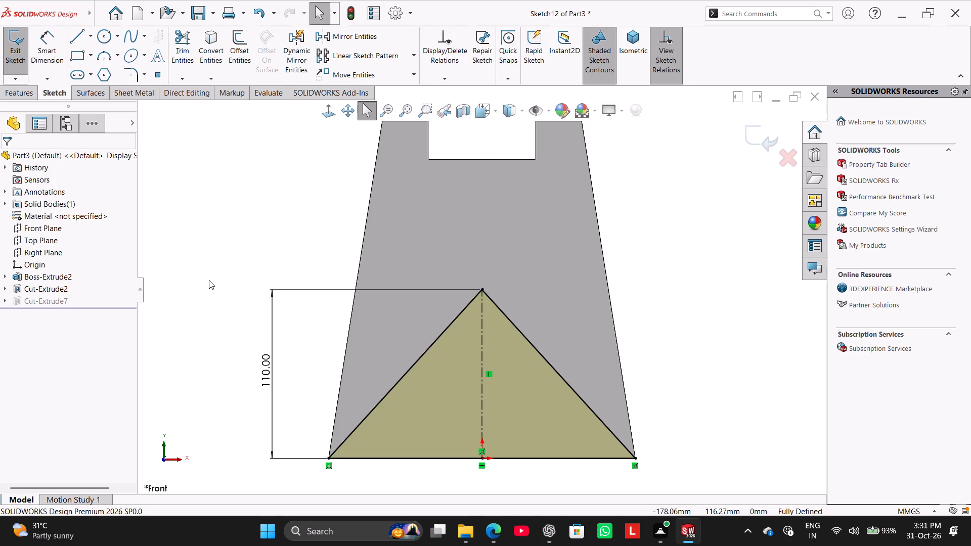
left_click(199, 341)
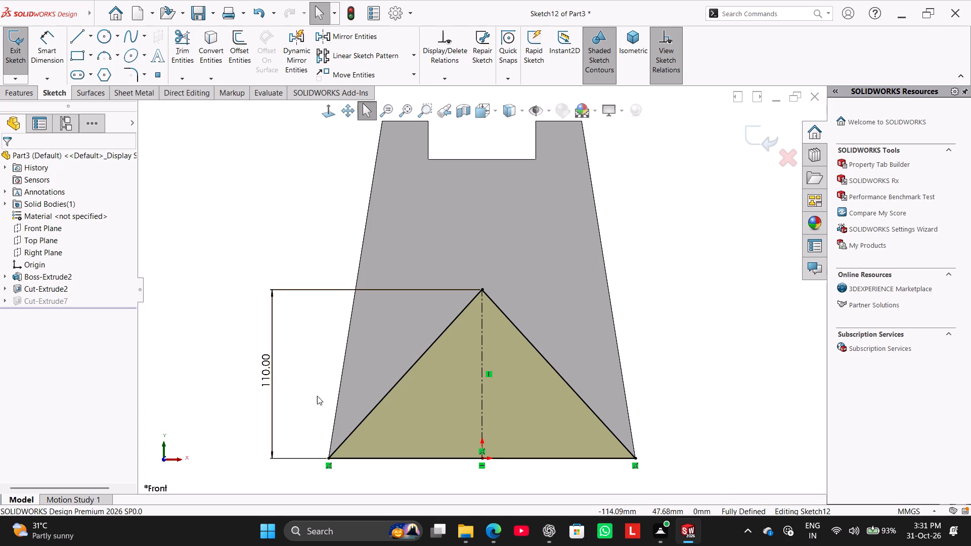
right_click(386, 456)
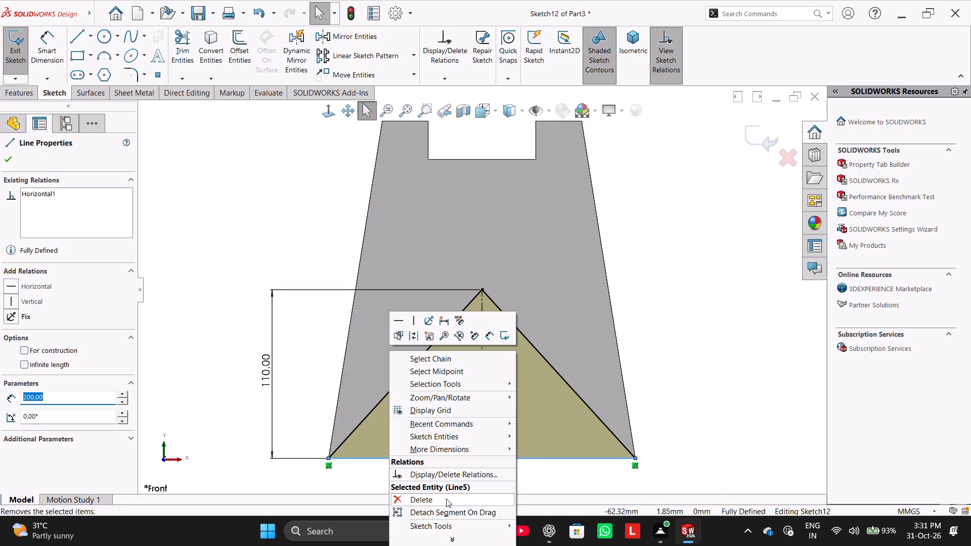
left_click(446, 499)
left_click(20, 61)
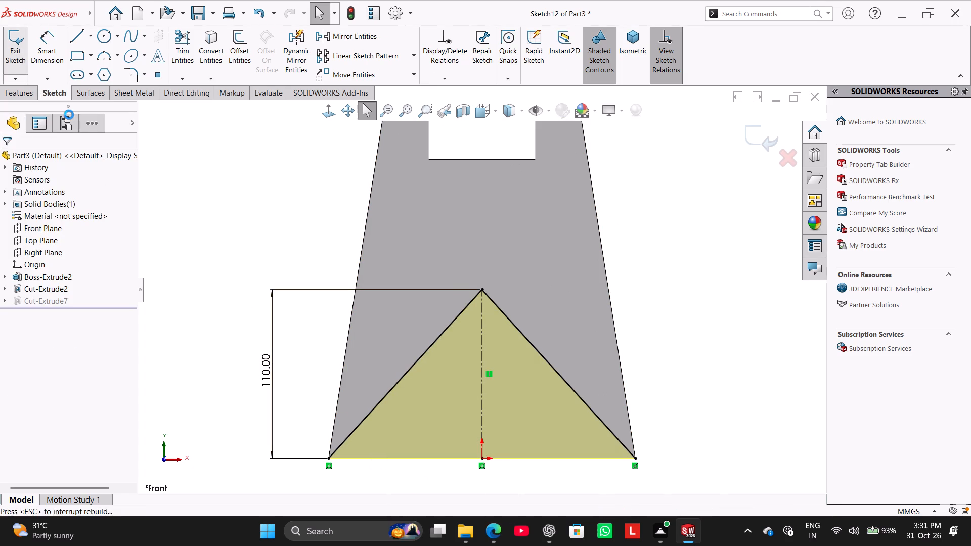
middle_click_drag(262, 229, 232, 305)
scroll(237, 307, "up", 1)
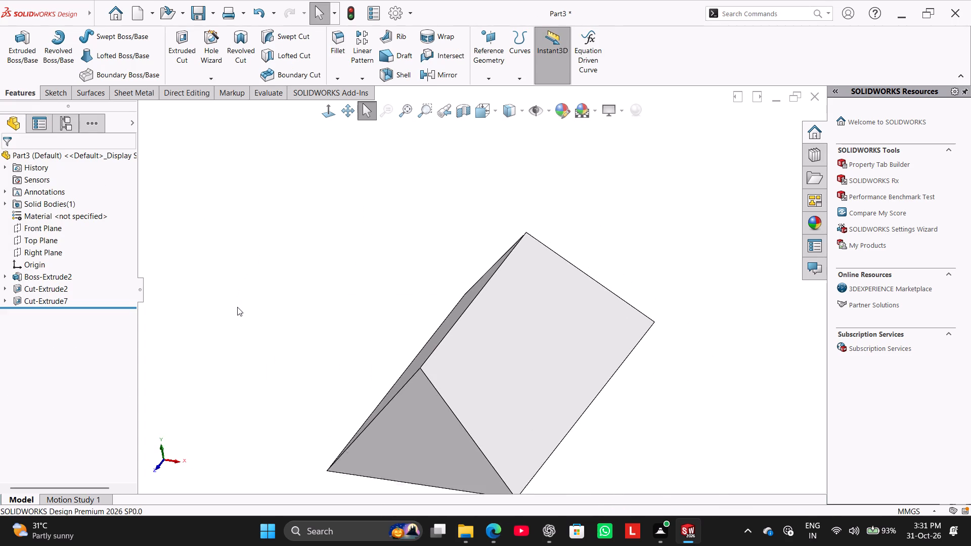
scroll(237, 307, "up", 3)
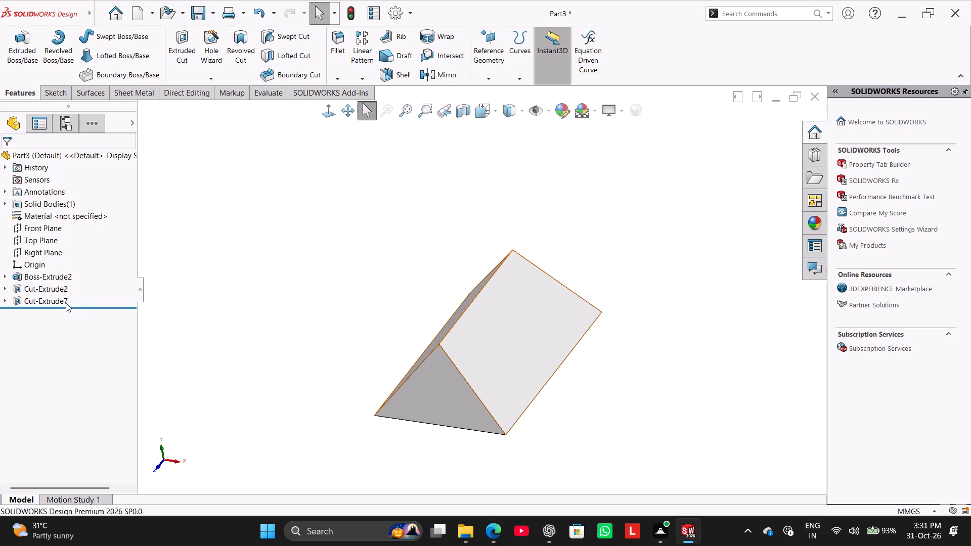
Compare the part without and with the triangular cut by rolling the history back before it and forward again.
left_click_drag(70, 309, 78, 299)
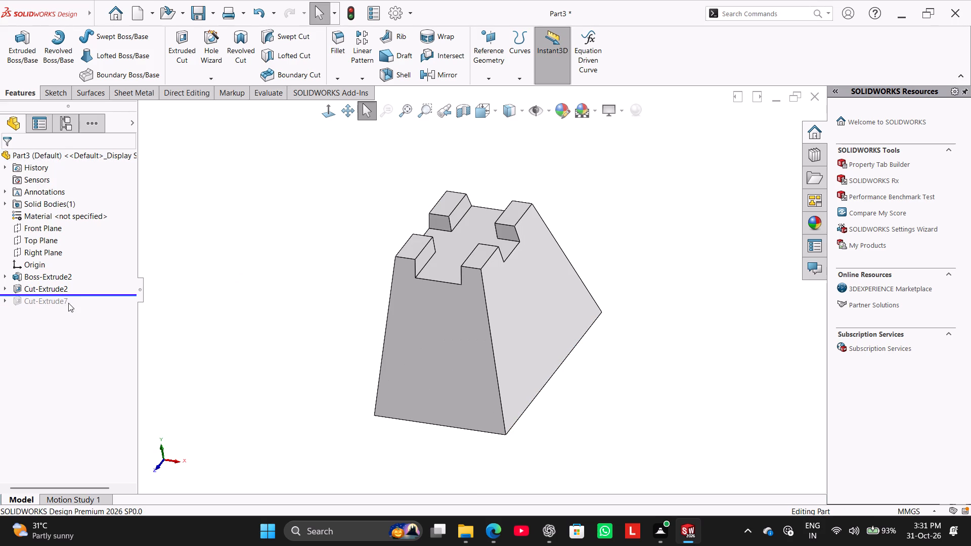
left_click_drag(75, 294, 76, 309)
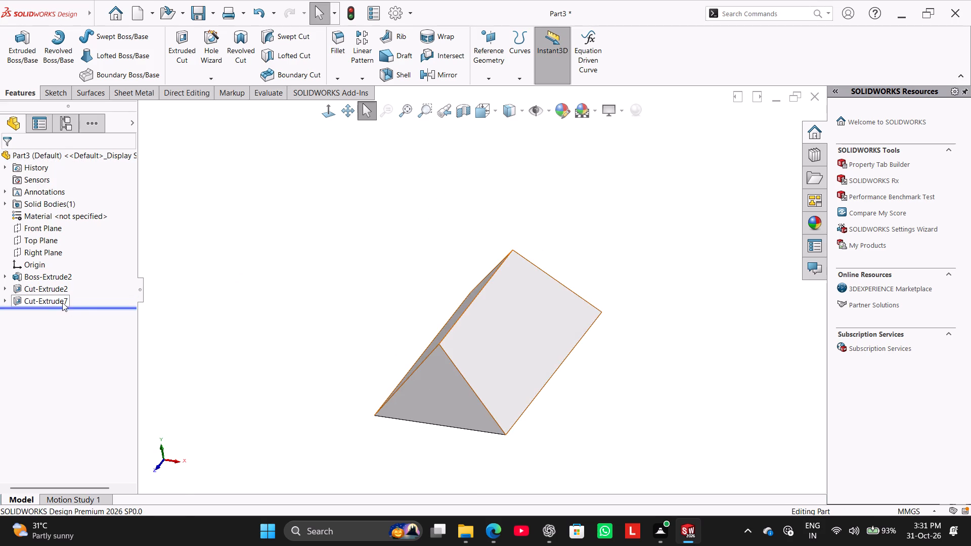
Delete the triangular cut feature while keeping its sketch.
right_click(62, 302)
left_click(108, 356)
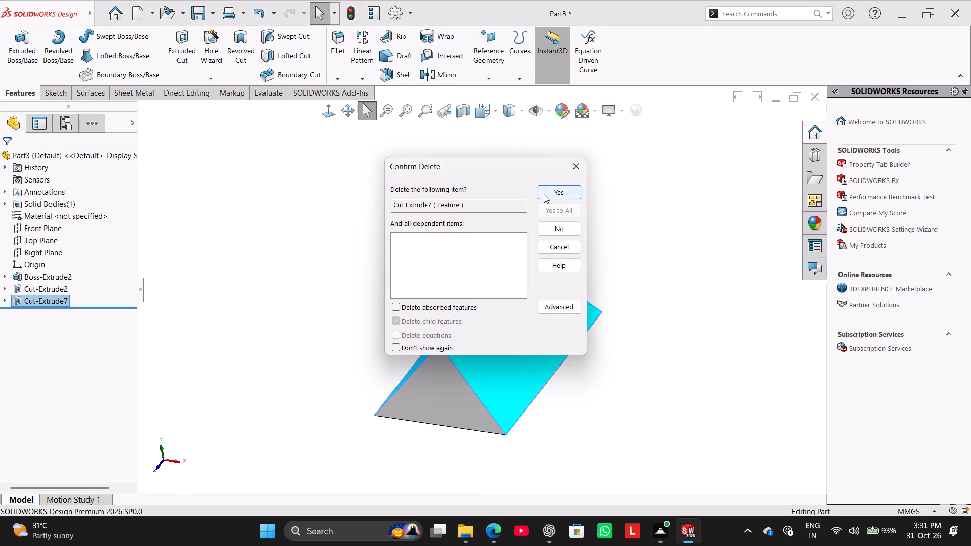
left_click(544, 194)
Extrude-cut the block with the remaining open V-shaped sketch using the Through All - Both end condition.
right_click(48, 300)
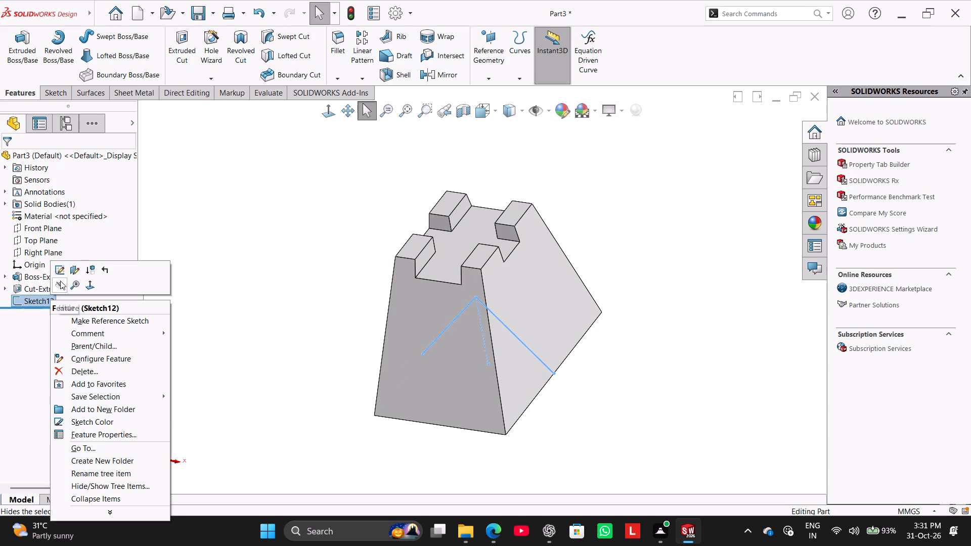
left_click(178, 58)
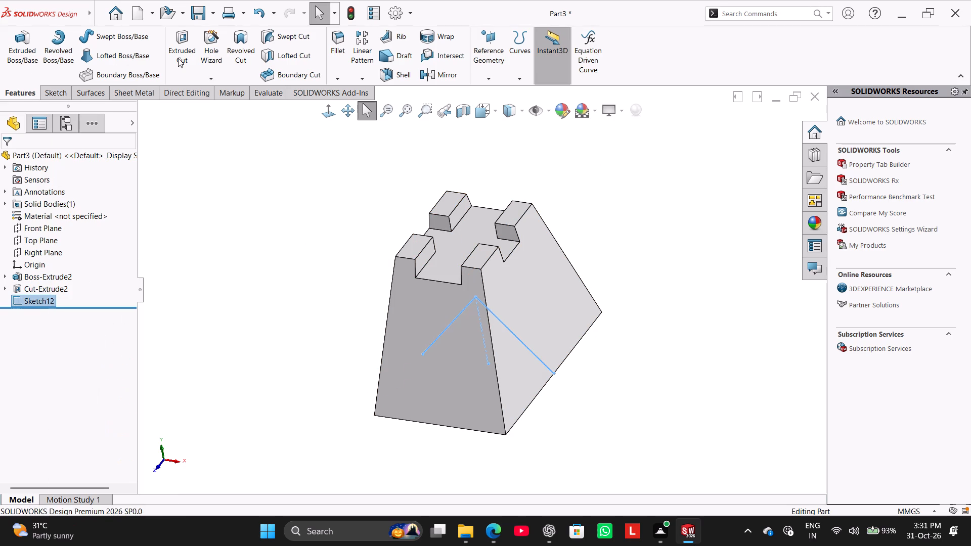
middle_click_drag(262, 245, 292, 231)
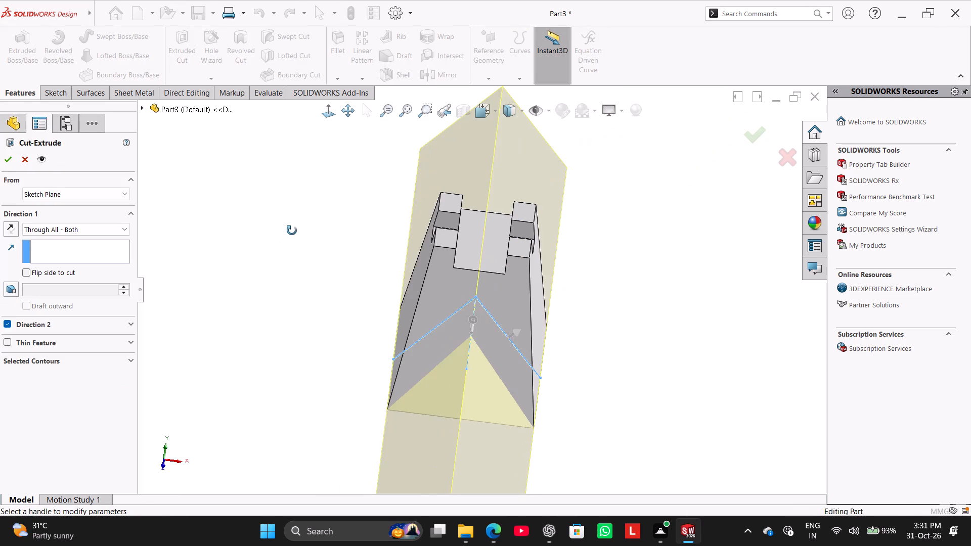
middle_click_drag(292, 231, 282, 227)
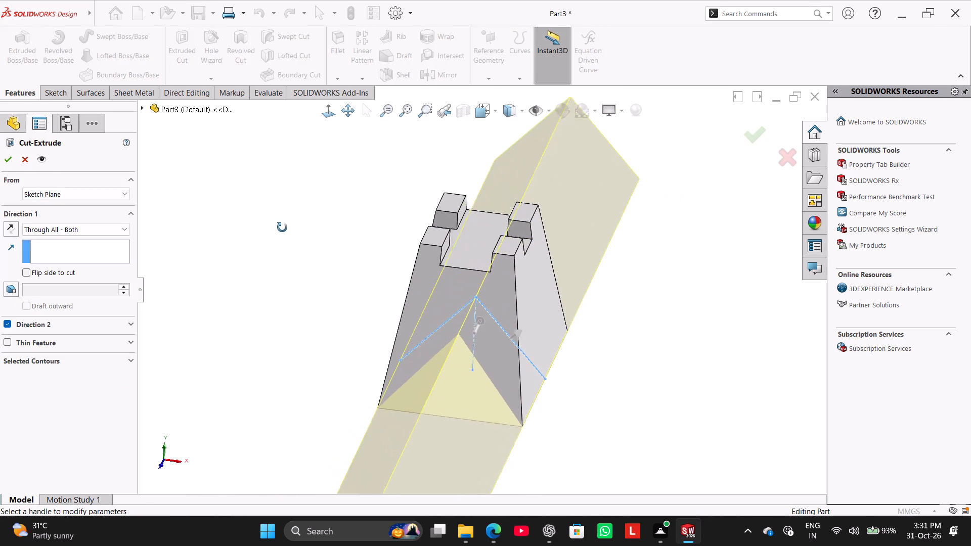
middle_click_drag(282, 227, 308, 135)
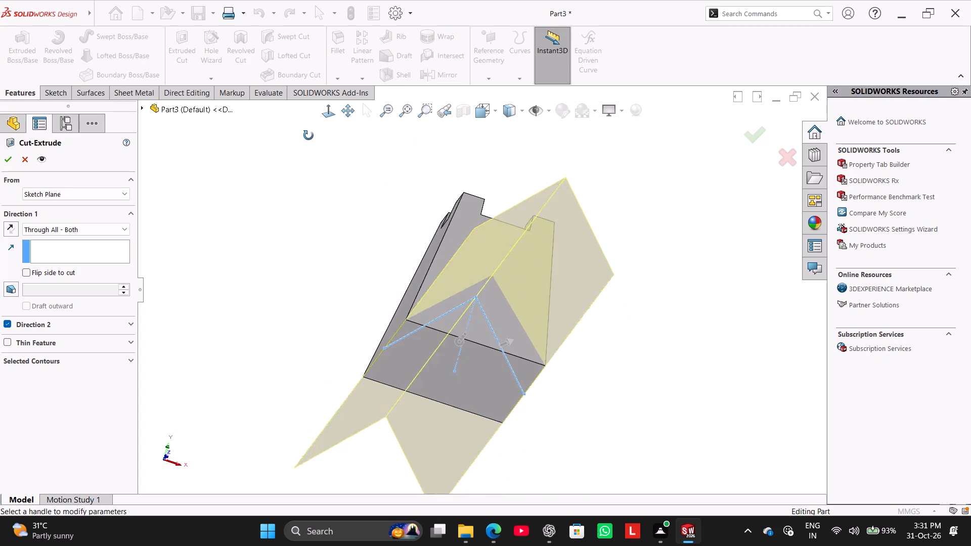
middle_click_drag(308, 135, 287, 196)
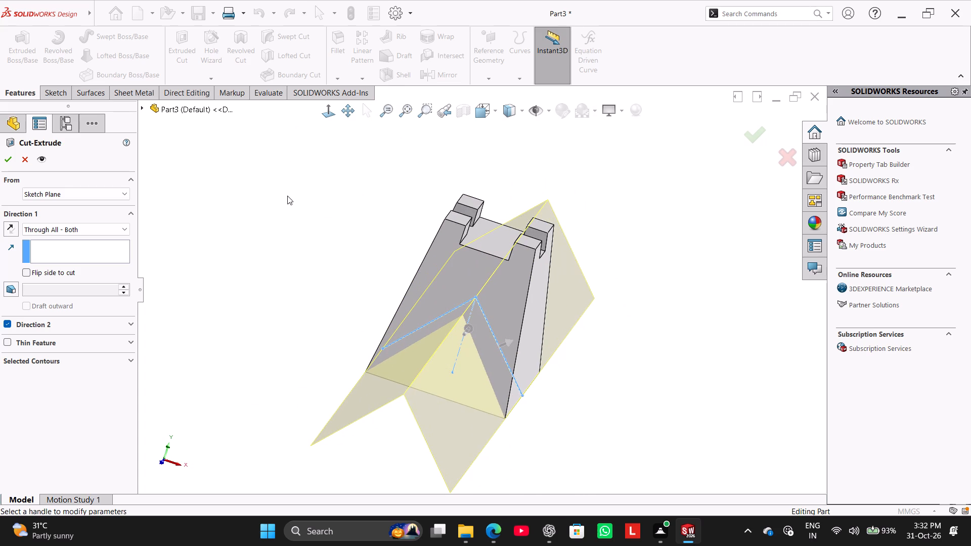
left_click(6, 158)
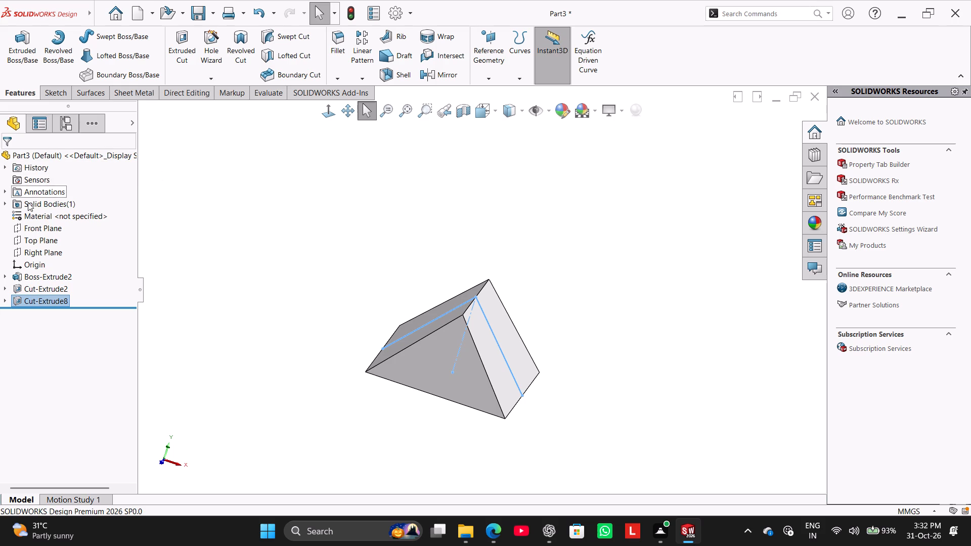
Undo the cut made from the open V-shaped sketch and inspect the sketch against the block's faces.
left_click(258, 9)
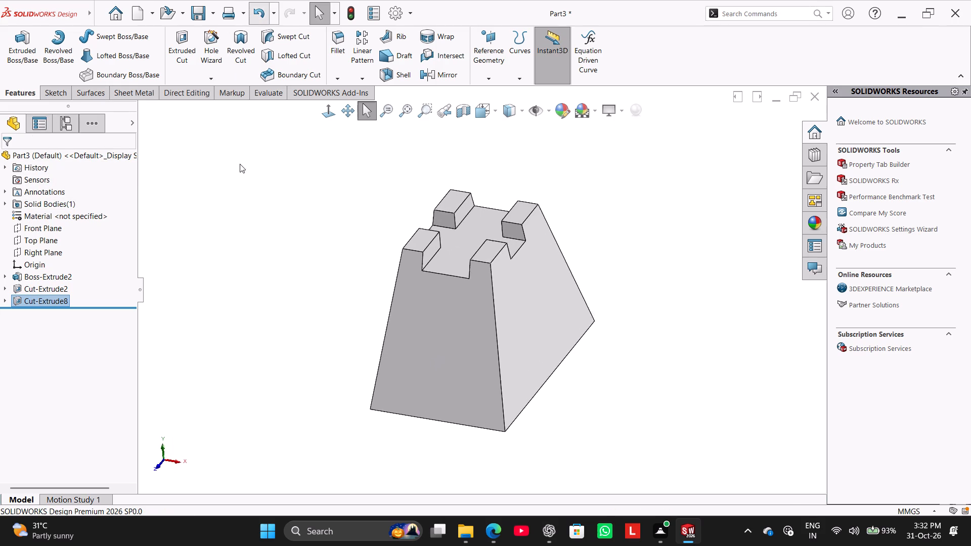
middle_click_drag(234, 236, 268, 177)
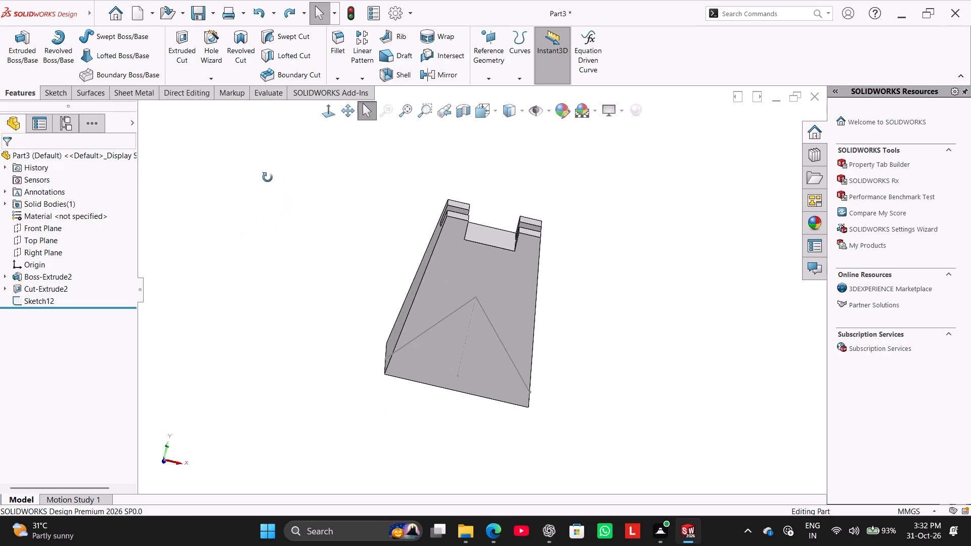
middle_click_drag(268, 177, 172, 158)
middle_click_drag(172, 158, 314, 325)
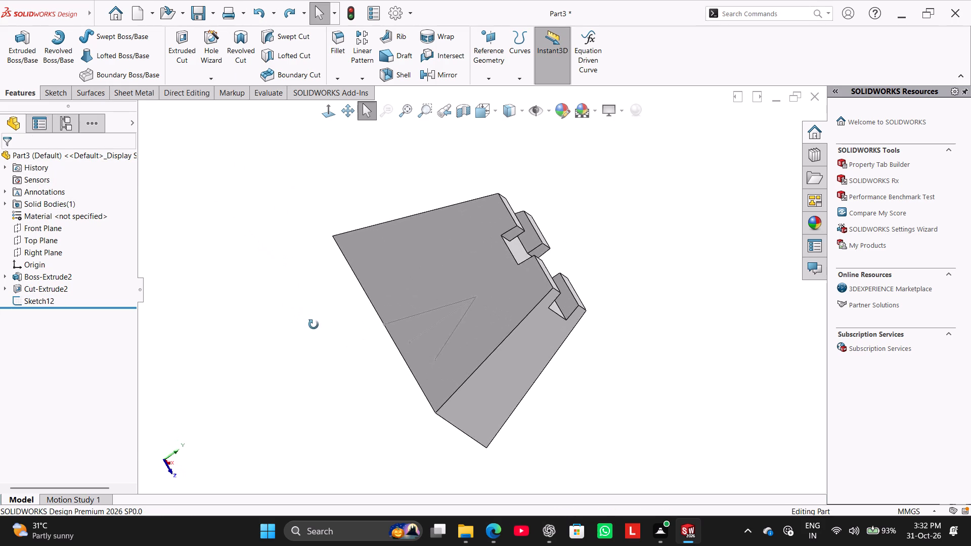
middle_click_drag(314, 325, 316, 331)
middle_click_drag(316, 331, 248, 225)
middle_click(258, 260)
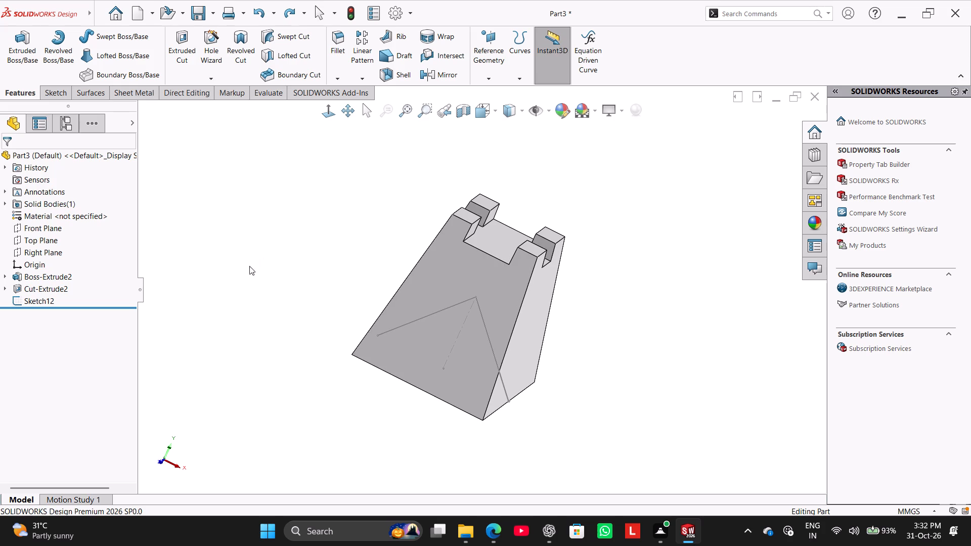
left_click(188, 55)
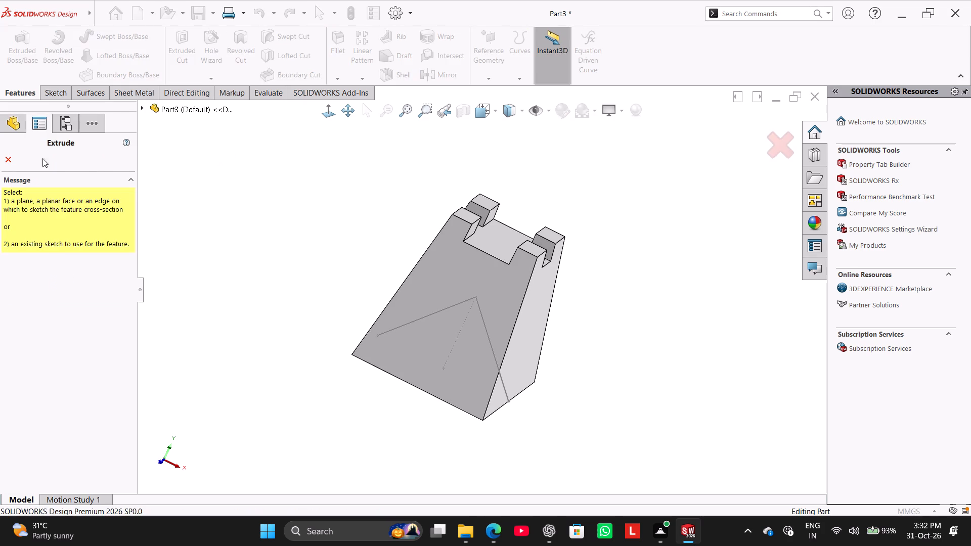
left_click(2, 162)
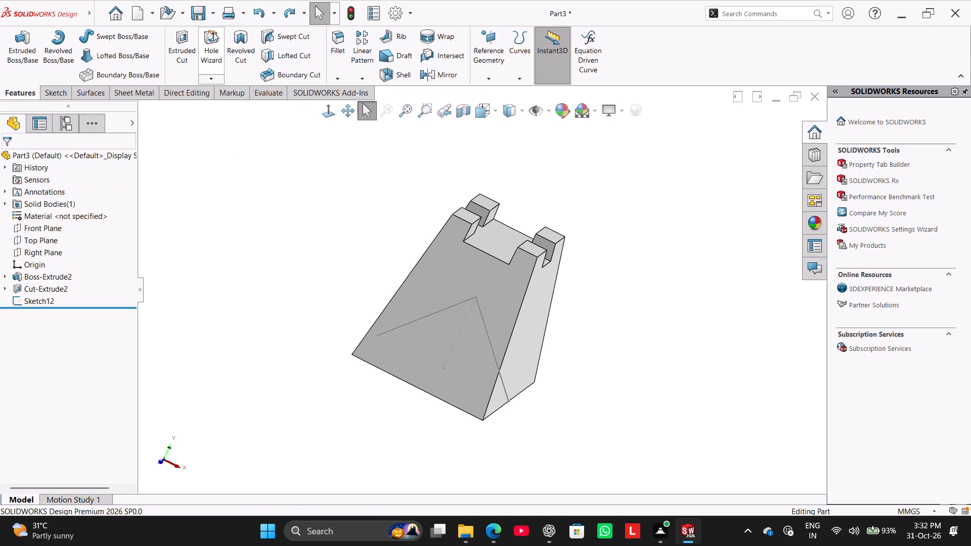
Undo the earlier changes back through the base line deletion to restore the closed triangular cut through the block.
left_click(260, 16)
left_click(260, 16)
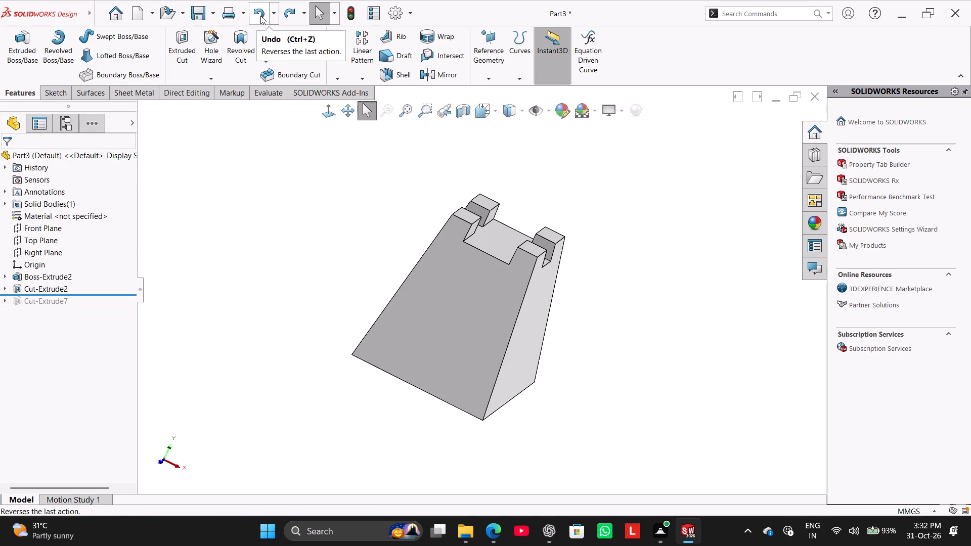
left_click(260, 16)
left_click(260, 16)
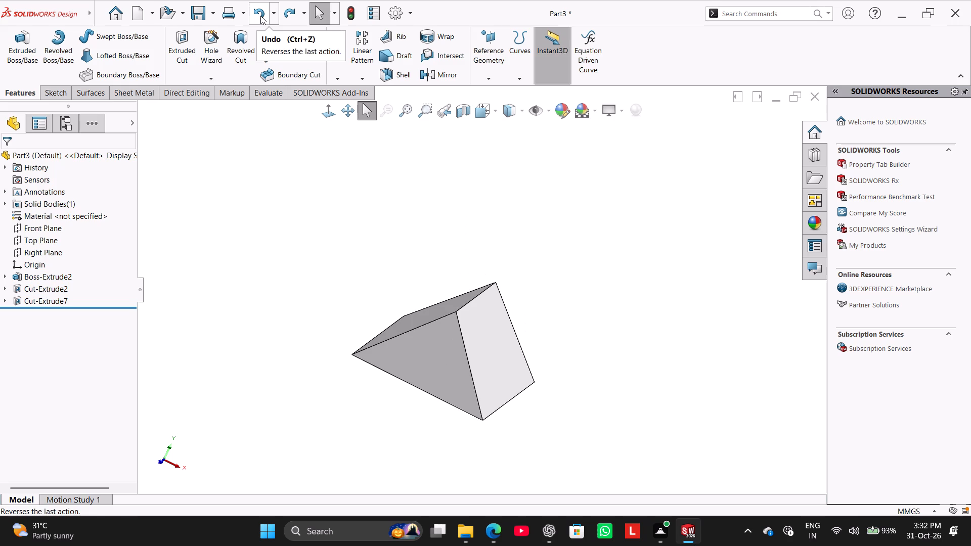
left_click(260, 16)
left_click(260, 16)
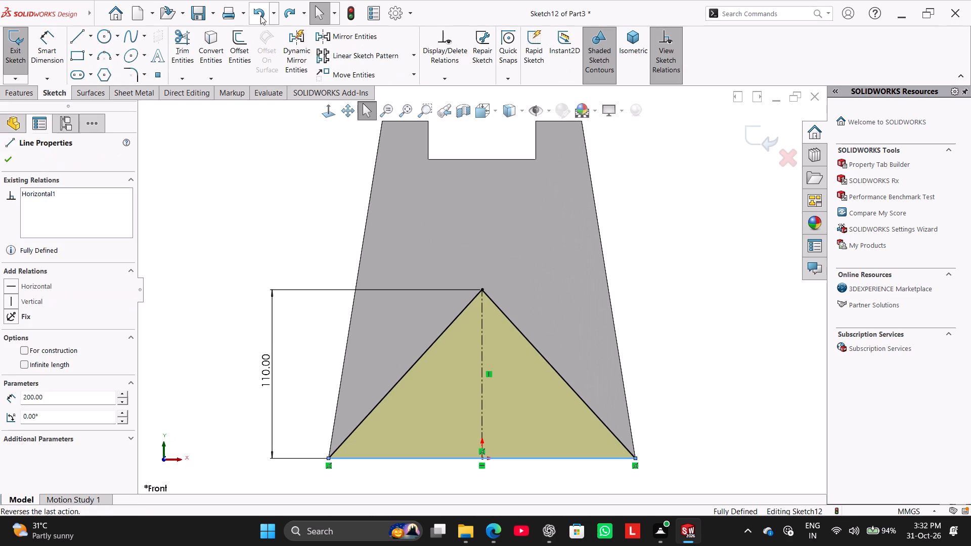
left_click(260, 16)
left_click(260, 16)
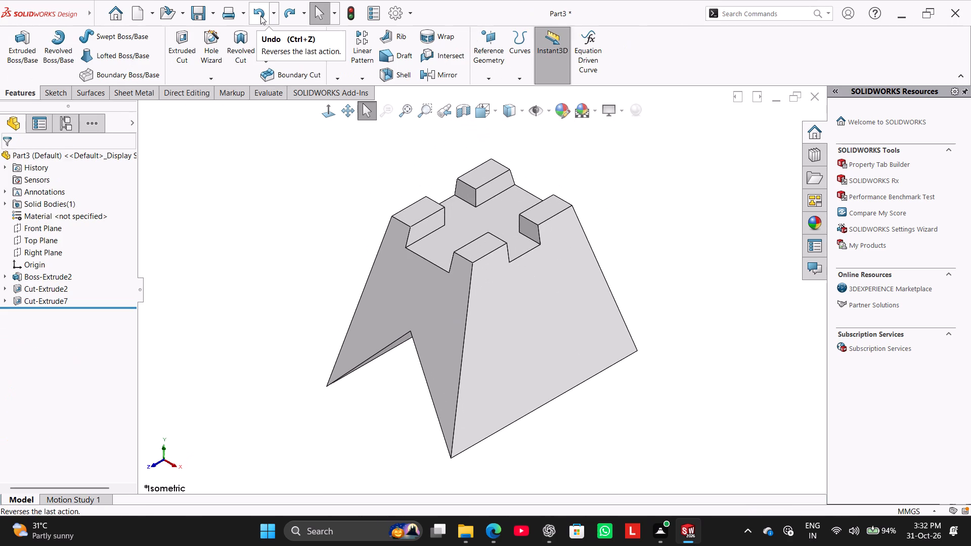
left_click(258, 238)
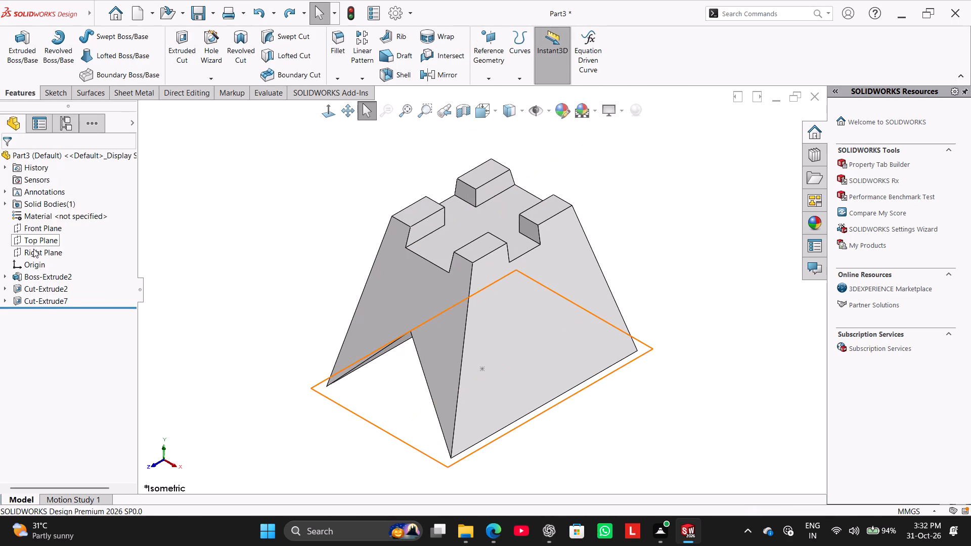
On the Front Plane, sketch a closed right triangle about 136 mm high from the block's right base corner, following its sloped edge.
left_click(48, 229)
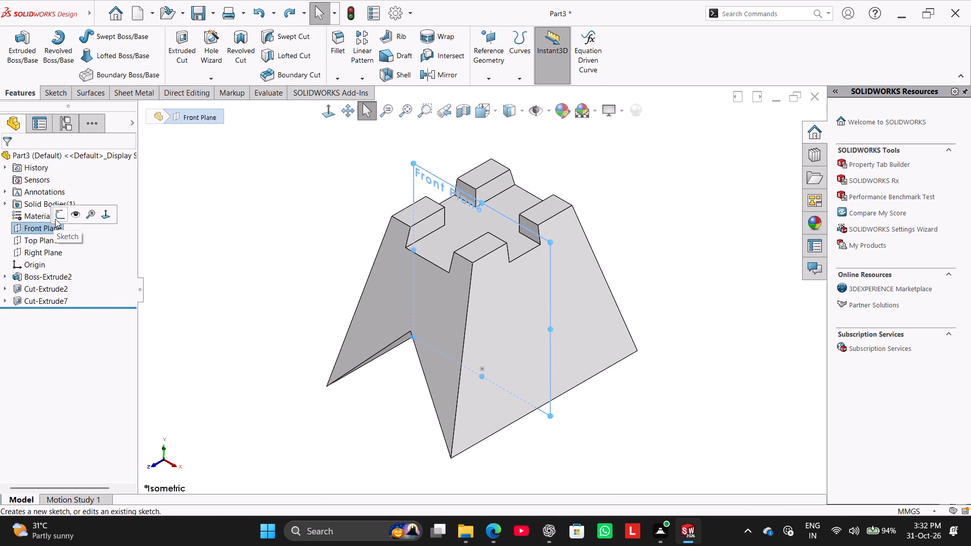
left_click(55, 219)
left_click(210, 226)
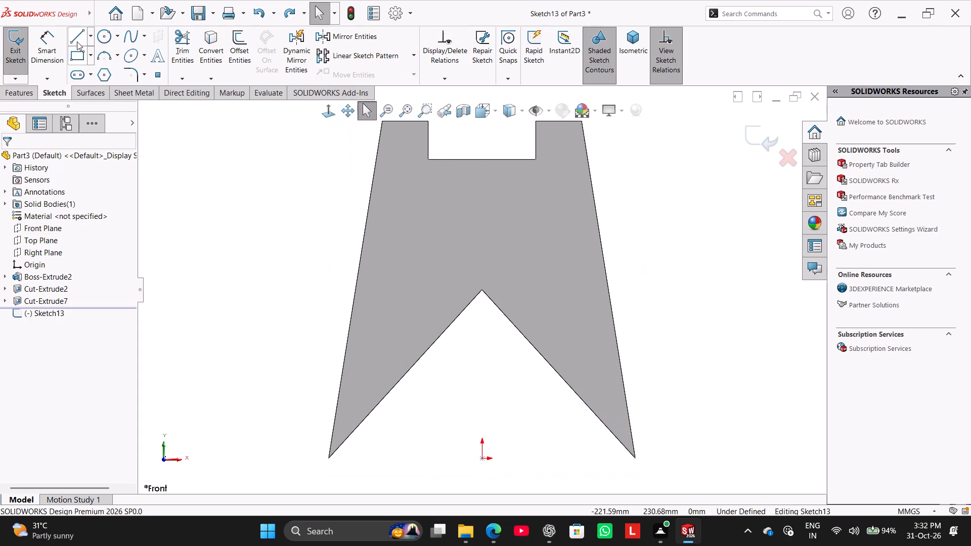
left_click(77, 40)
left_click(638, 459)
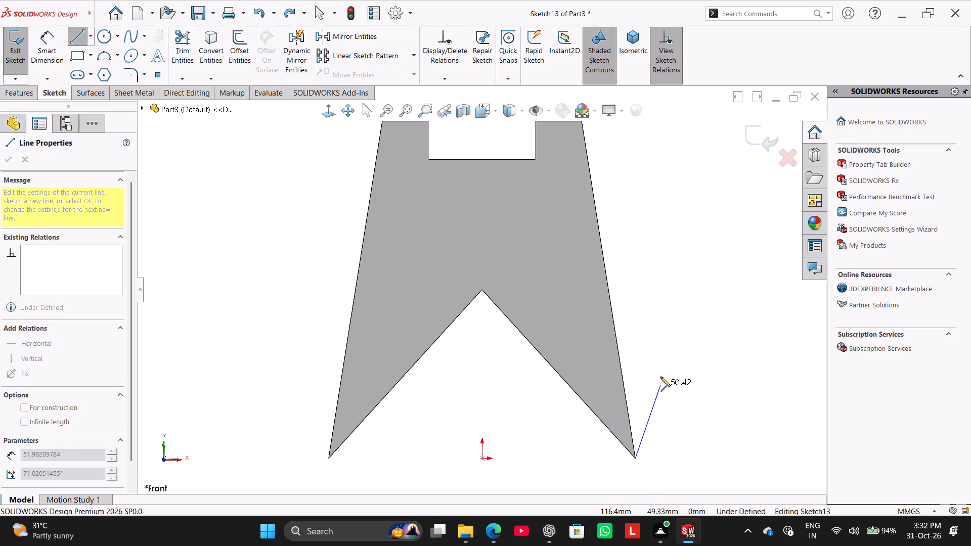
left_click(637, 250)
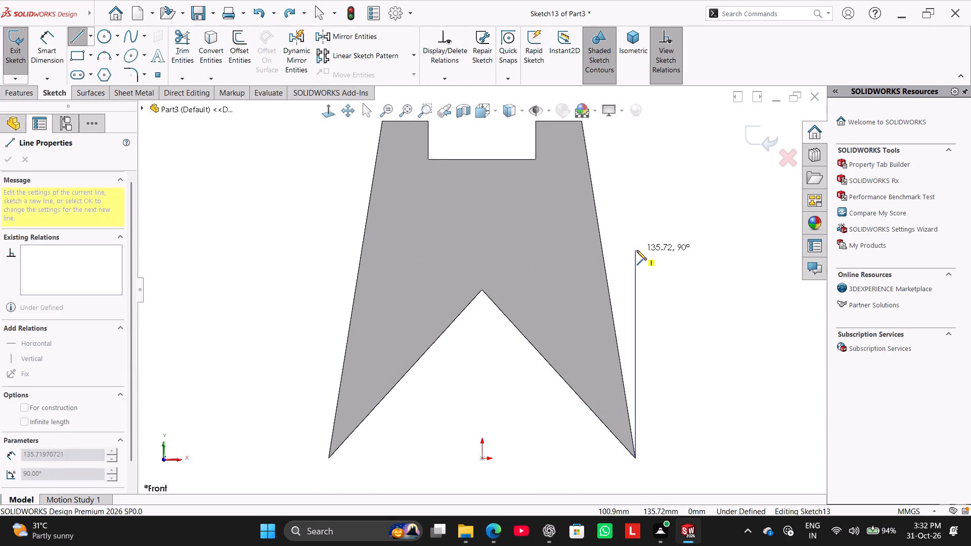
left_click(601, 249)
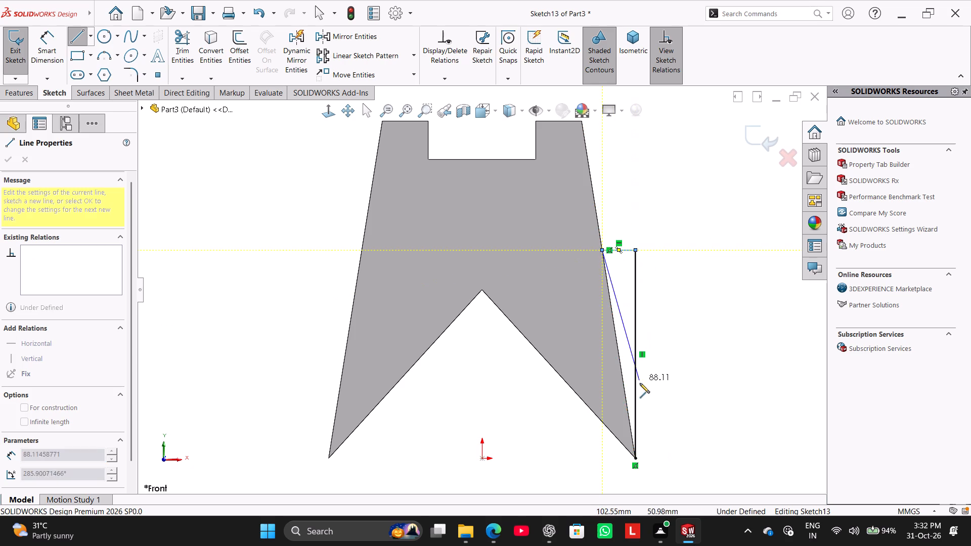
left_click(633, 458)
right_click(717, 293)
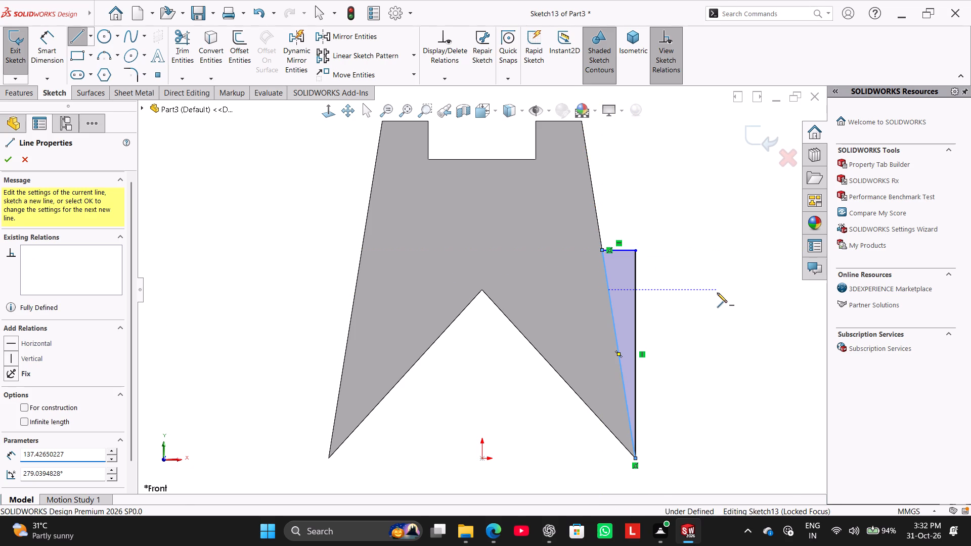
left_click(734, 303)
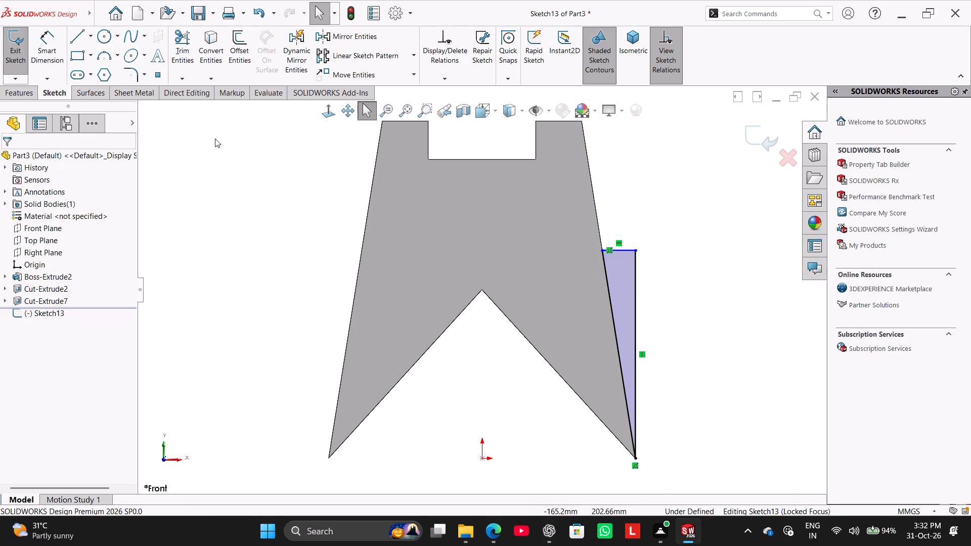
Dimension the height of the side triangle from the base corner to its horizontal top line as 130 mm.
left_click(54, 44)
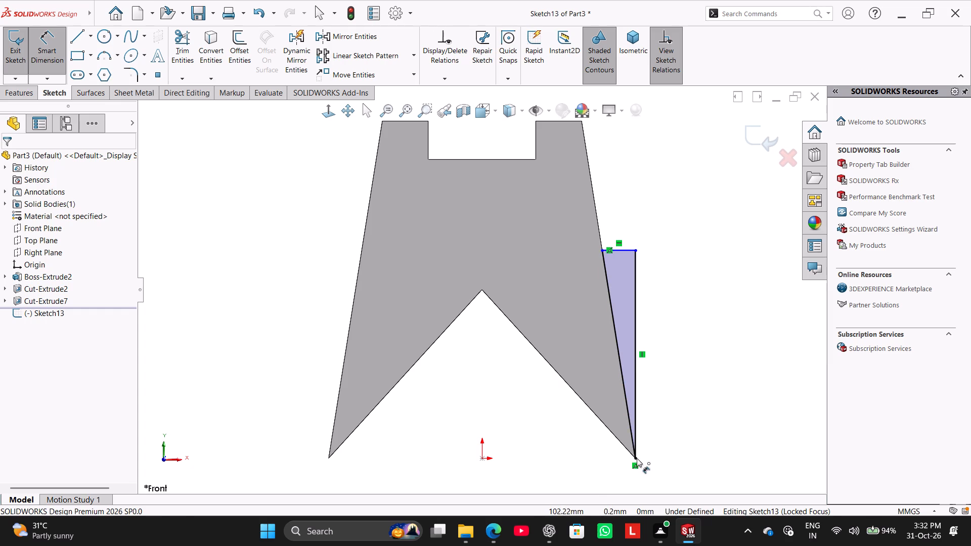
left_click_drag(635, 458, 635, 451)
left_click(623, 249)
left_click(667, 315)
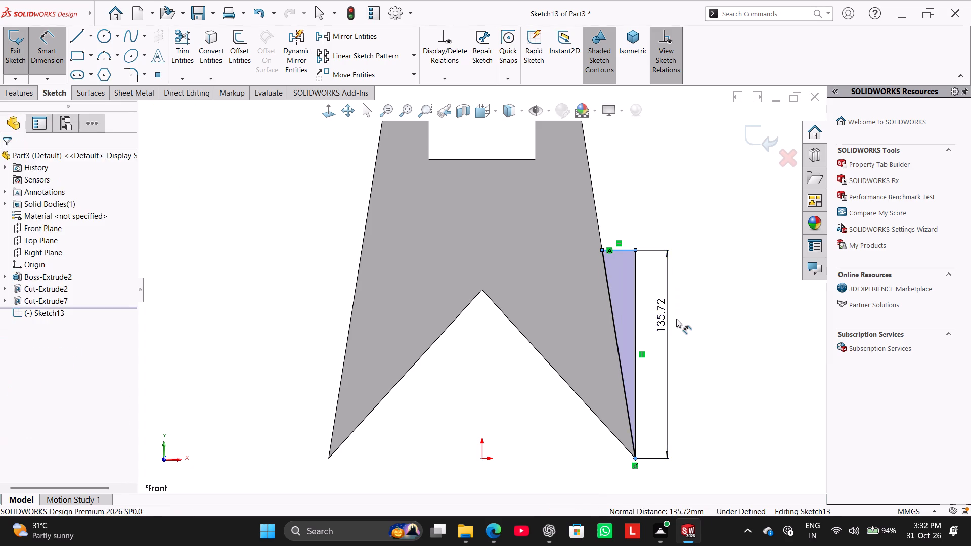
type("130")
key("Return")
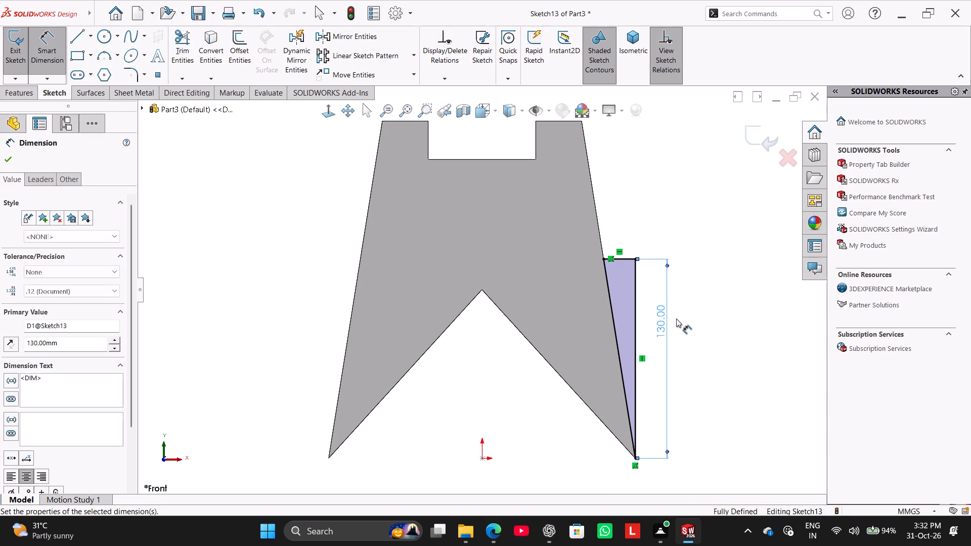
right_click(725, 294)
left_click(758, 328)
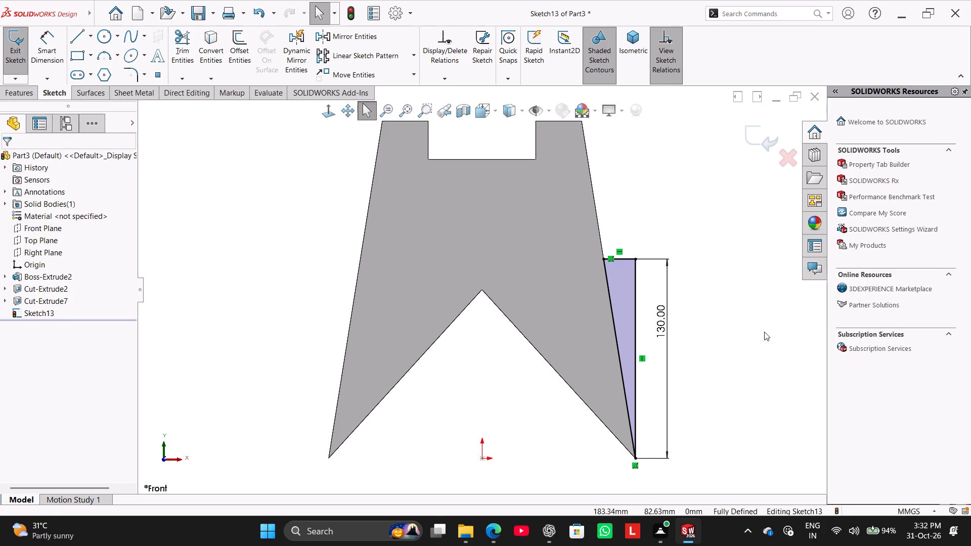
Extrude the side triangle 130 mm with a Mid Plane end condition, merged with the block.
middle_click_drag(764, 332, 728, 350)
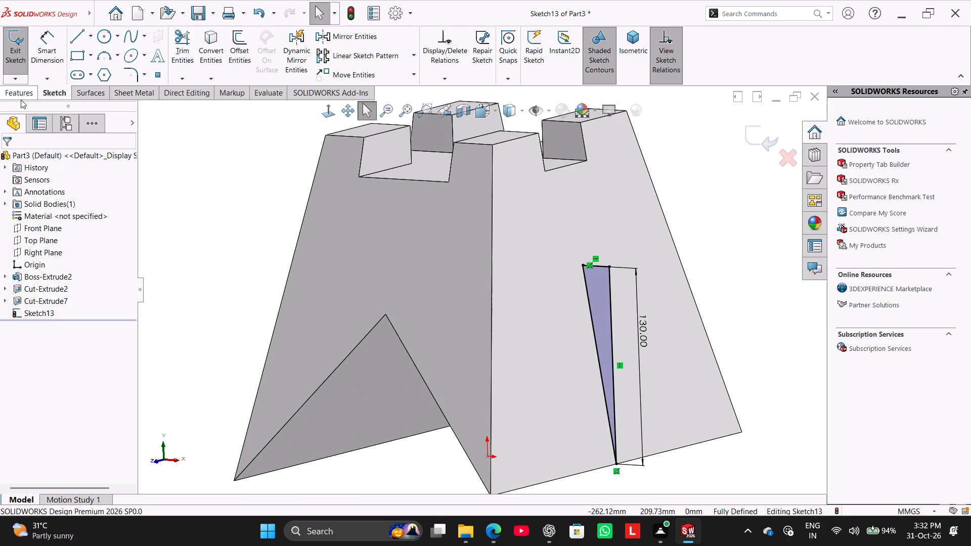
left_click(20, 98)
left_click(22, 56)
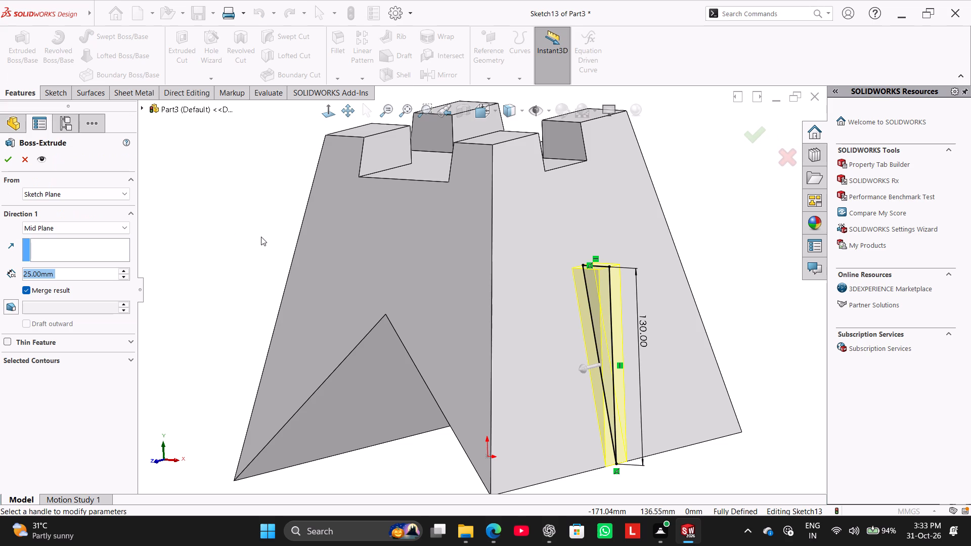
type("80+25+")
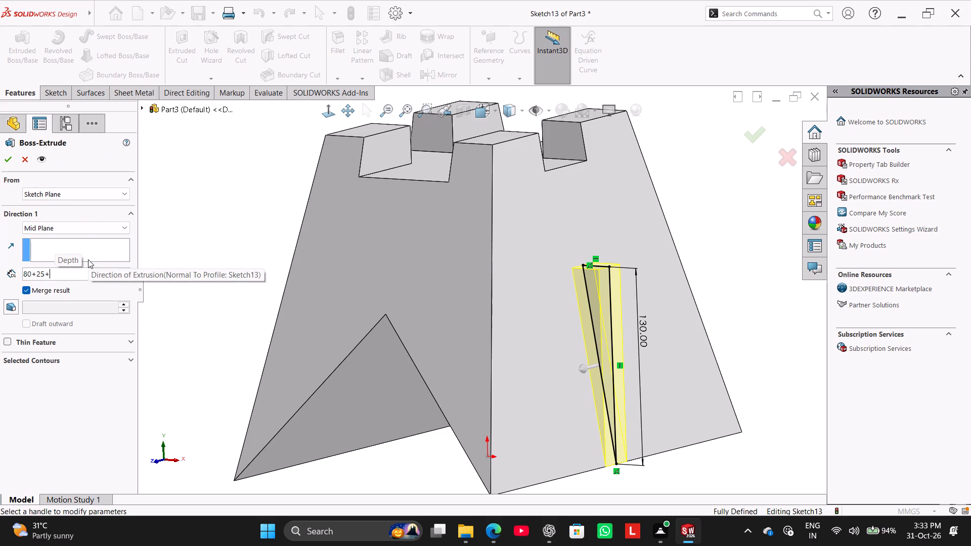
type("25")
key("Return")
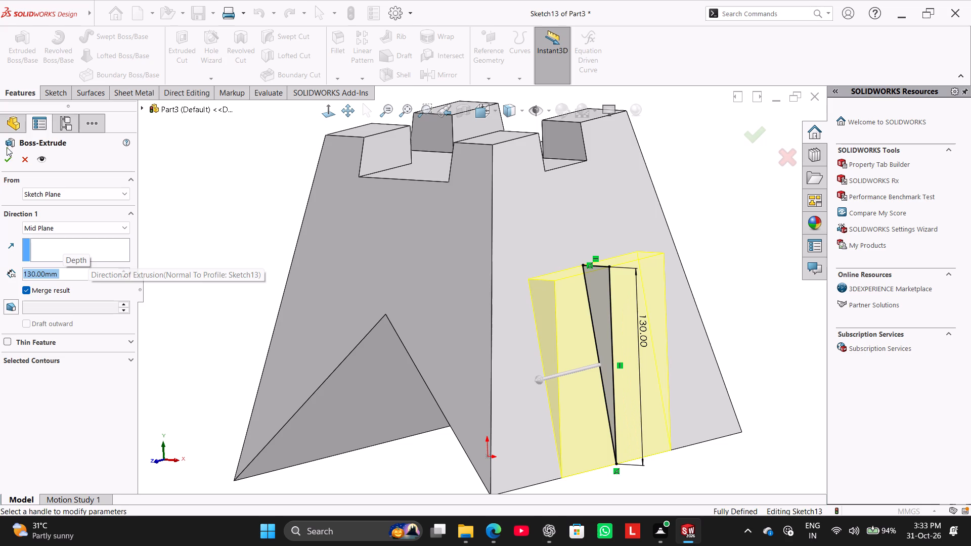
left_click(11, 157)
left_click(203, 179)
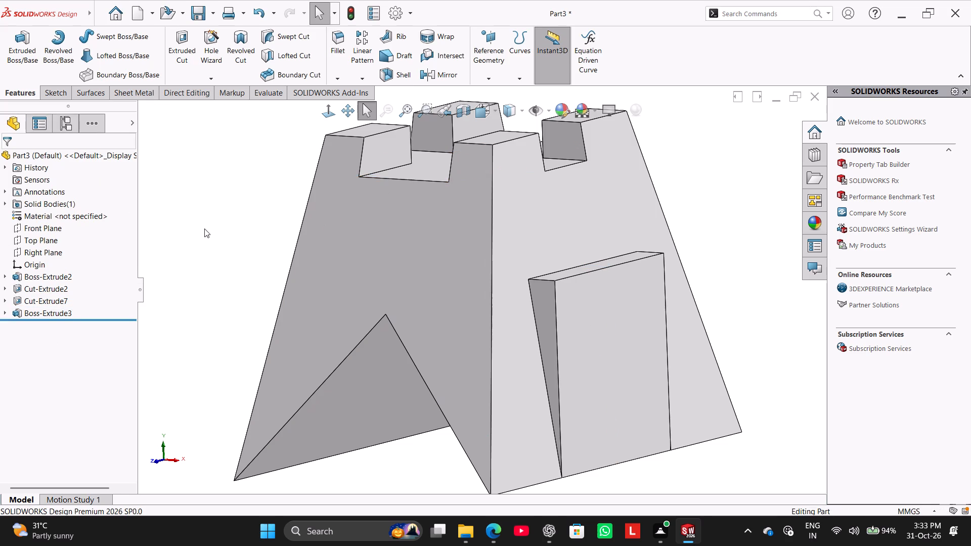
On the outer vertical face of the side extrusion, sketch a corner rectangle about 82 mm high rising from the base edge.
right_click_drag(204, 229, 309, 155)
right_click(561, 334)
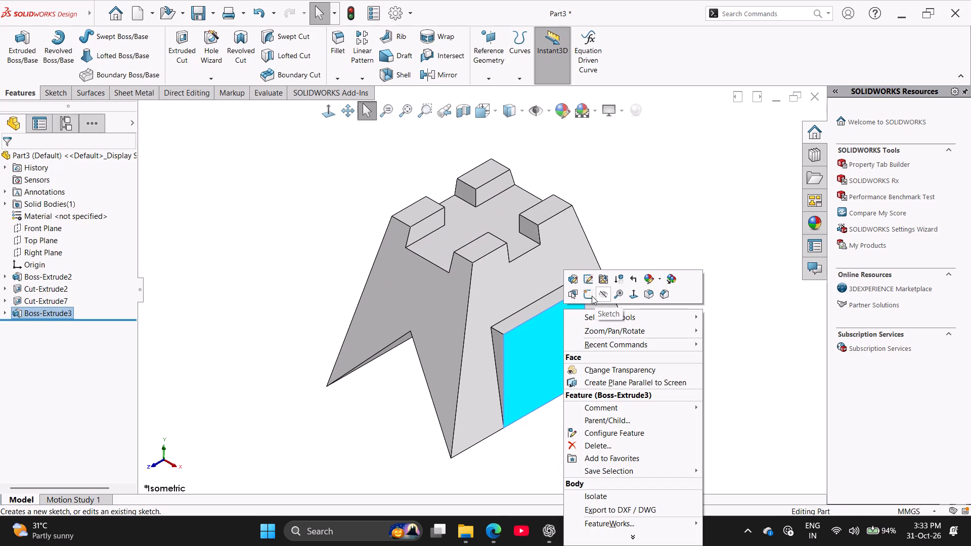
left_click(592, 296)
left_click(228, 197)
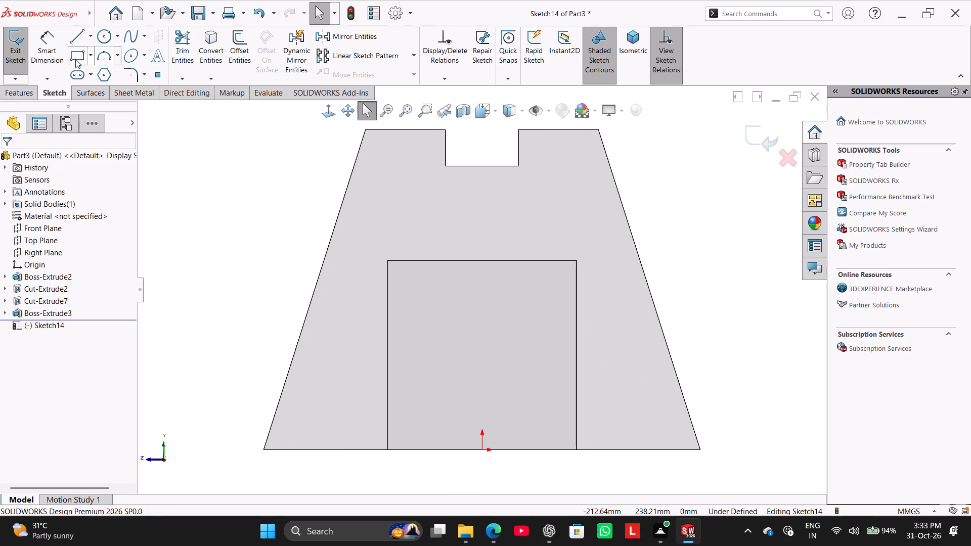
left_click(74, 58)
left_click_drag(440, 449, 439, 440)
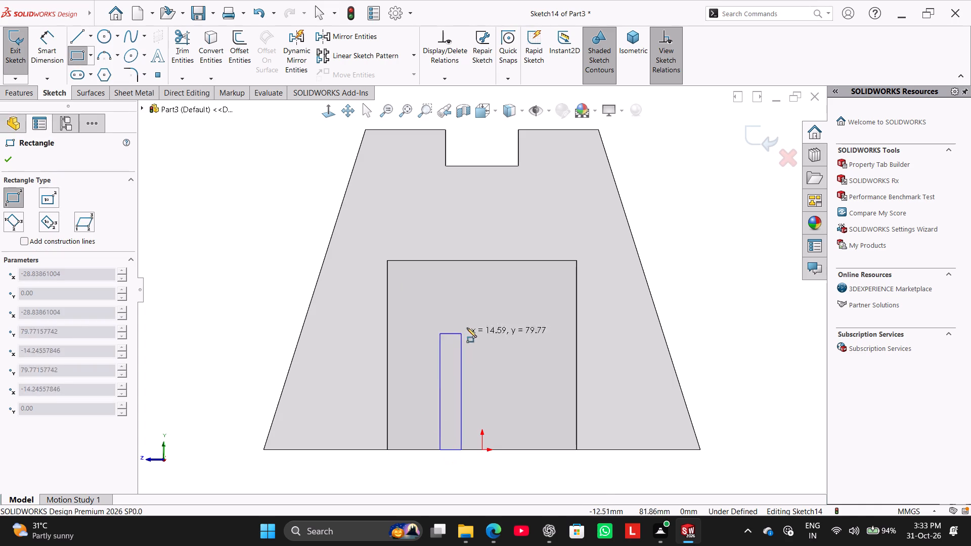
left_click(539, 330)
right_click(247, 269)
left_click(288, 276)
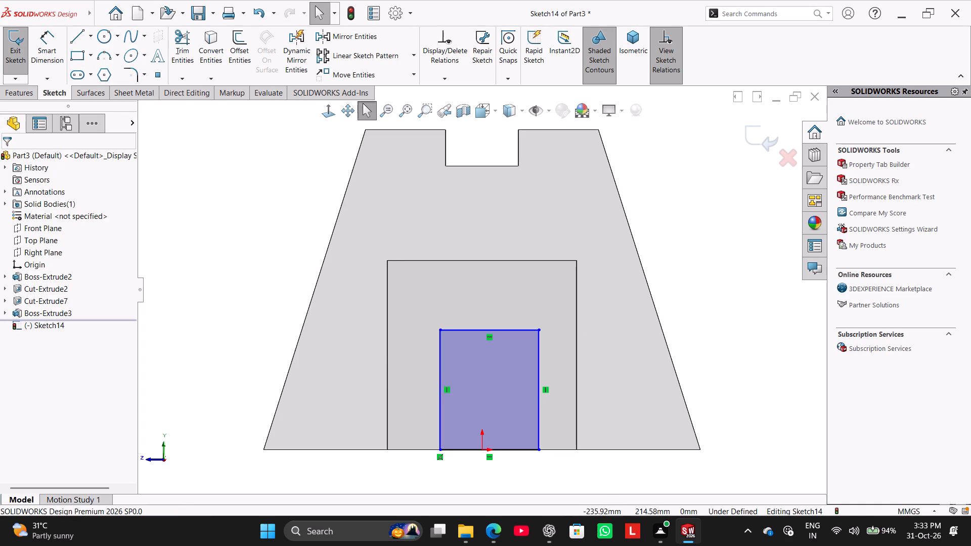
Draw a centerline from the origin to the midpoint of the rectangle's top line and make it vertical to centre the rectangle.
left_click(89, 30)
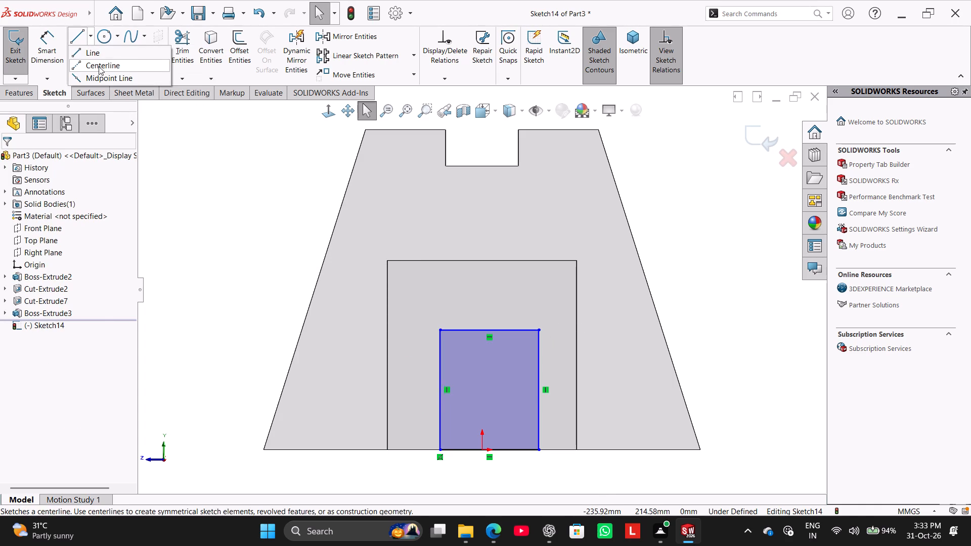
left_click(99, 65)
left_click(483, 452)
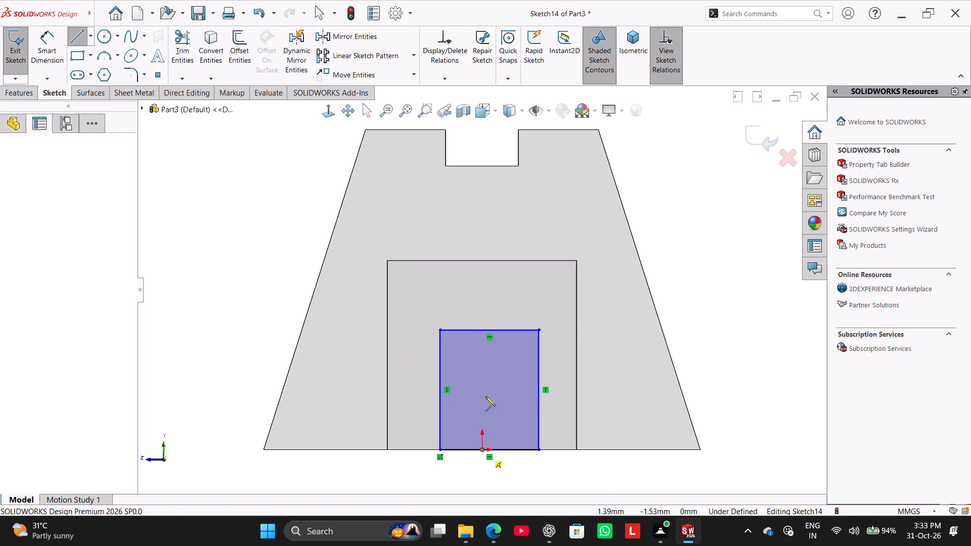
left_click(489, 332)
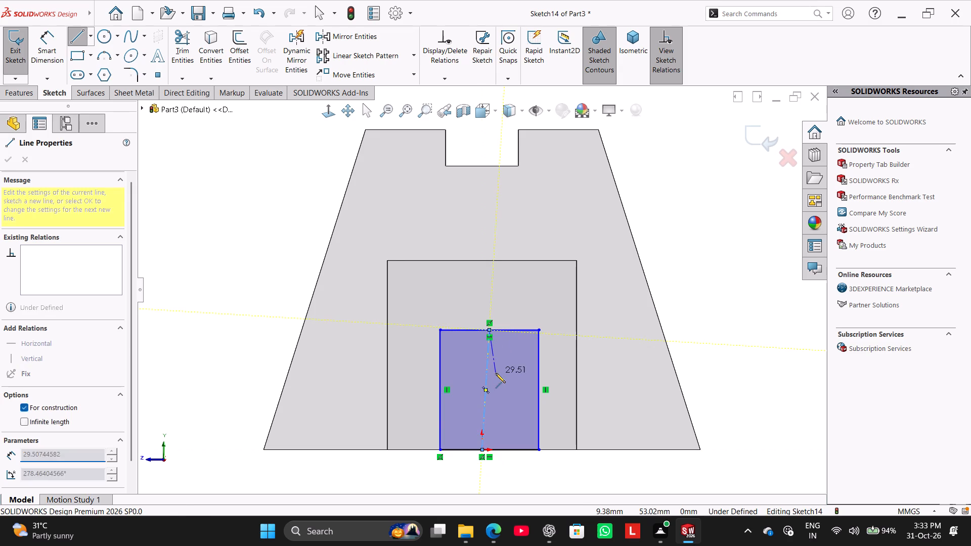
right_click(496, 373)
left_click(509, 380)
right_click(488, 367)
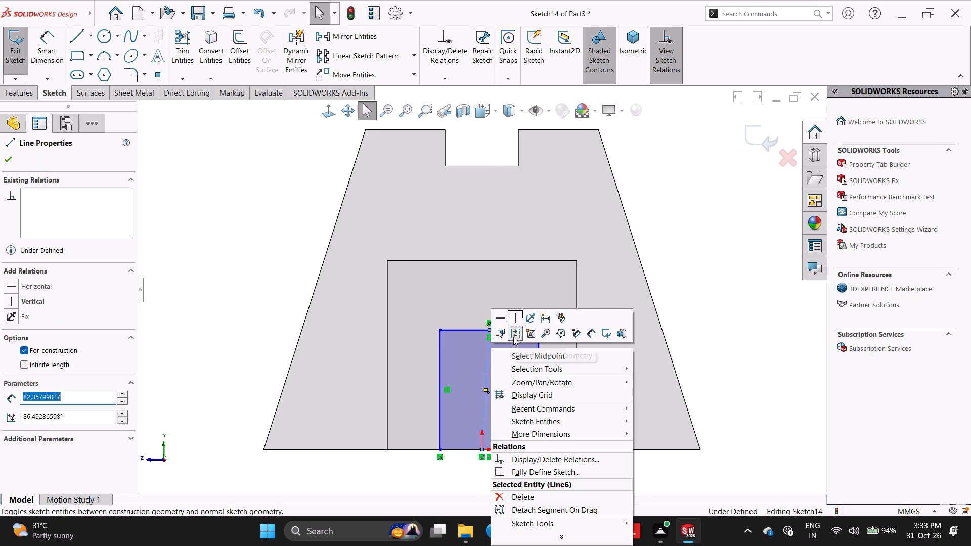
left_click(517, 316)
Dimension the width of the rectangle's bottom line as 60 mm.
left_click(41, 50)
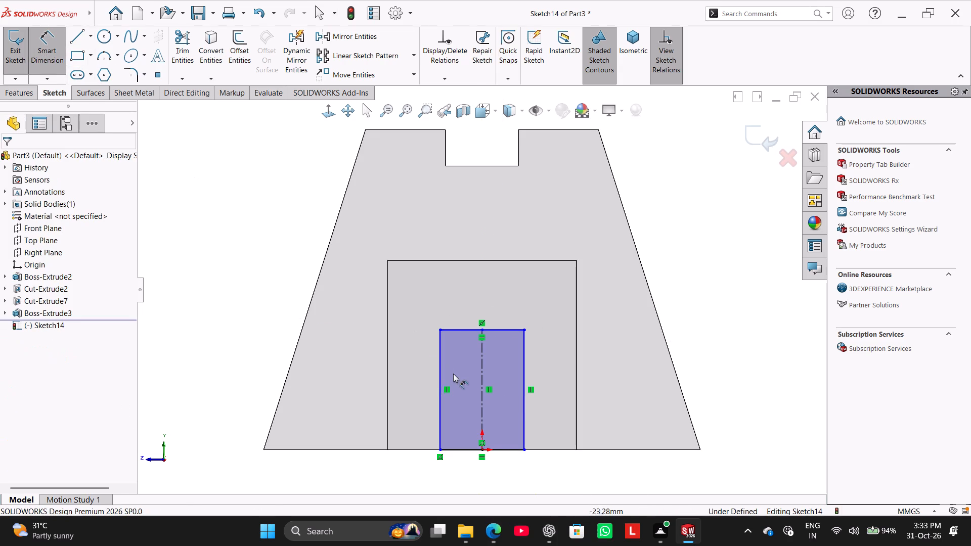
left_click(501, 450)
left_click(485, 475)
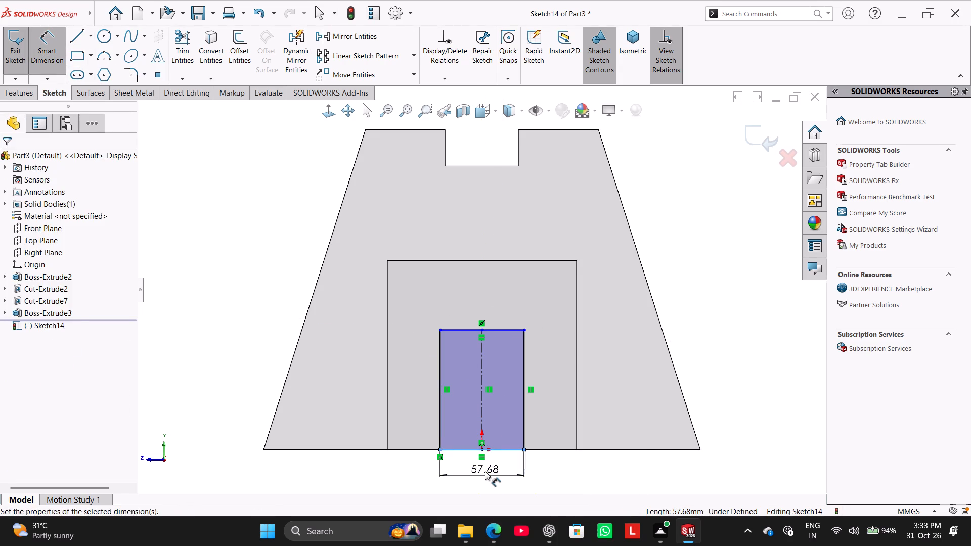
type("80")
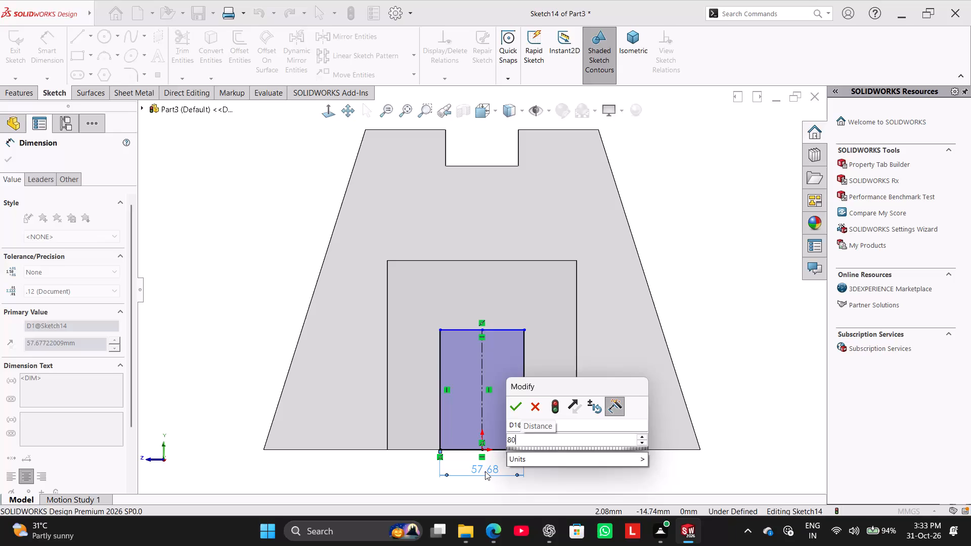
key("BackSpace")
key("BackSpace")
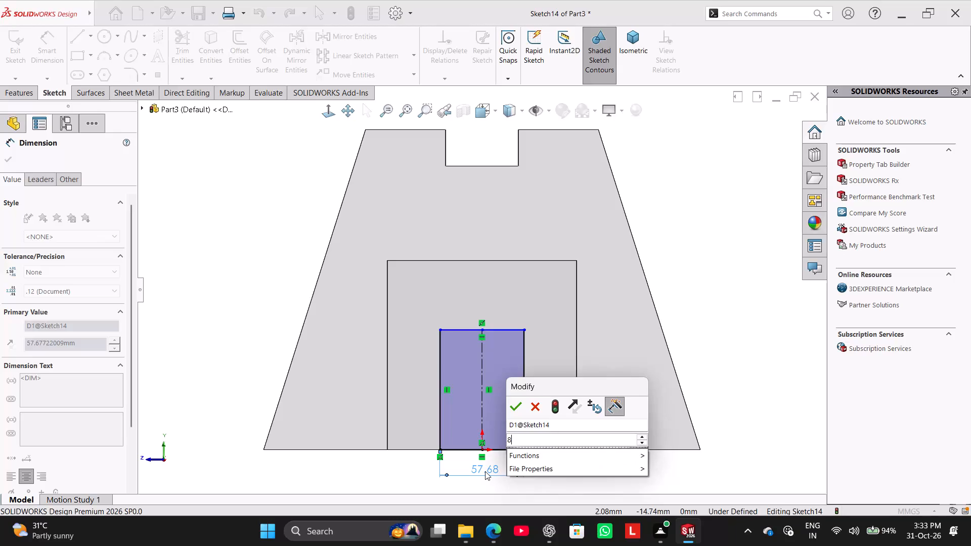
type("60")
key("Return")
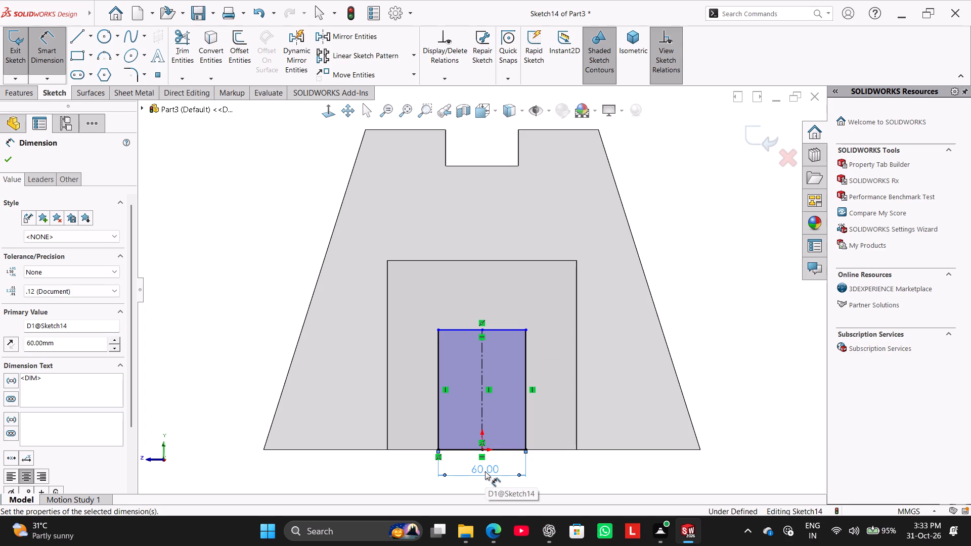
right_click(729, 356)
left_click(763, 387)
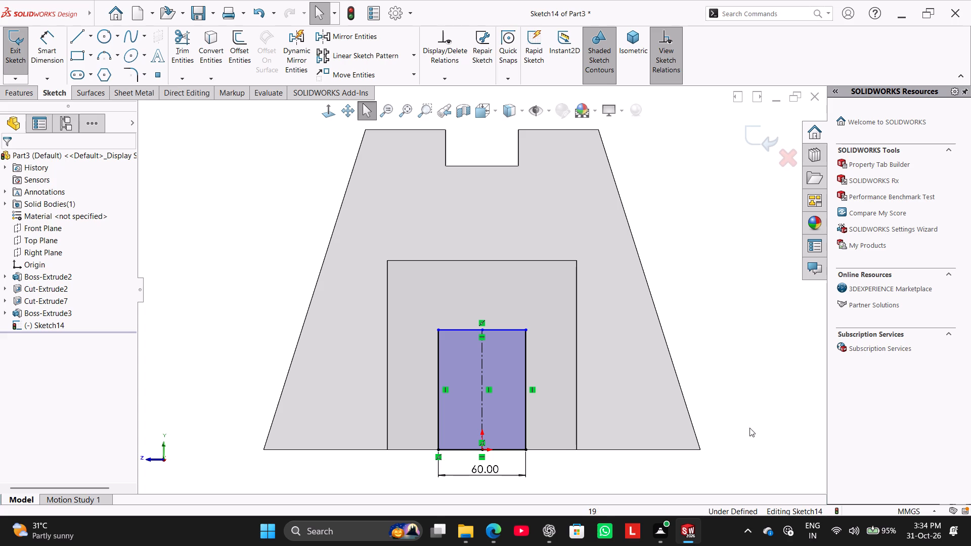
Set the rectangle's width dimension to 80 mm.
left_click(50, 55)
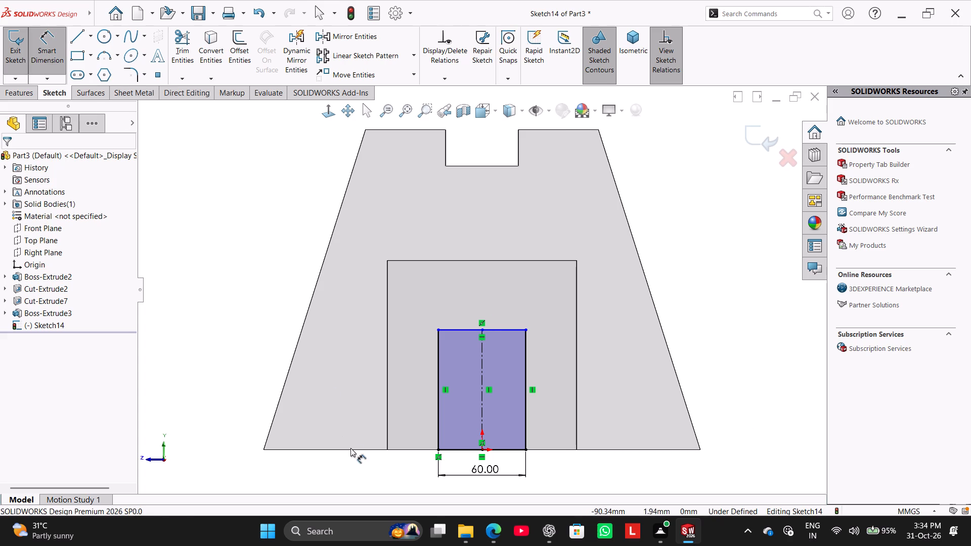
left_click(356, 451)
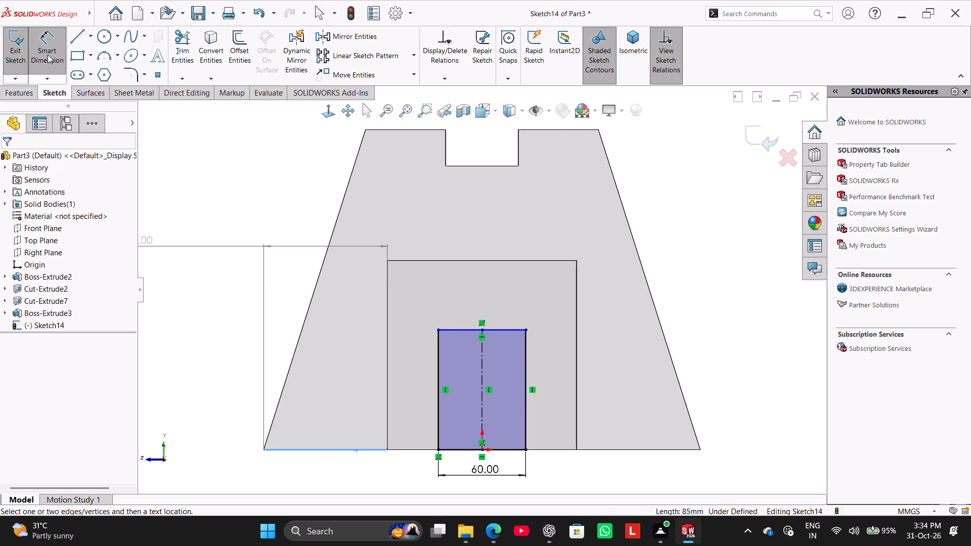
left_click(48, 54)
double_click(496, 470)
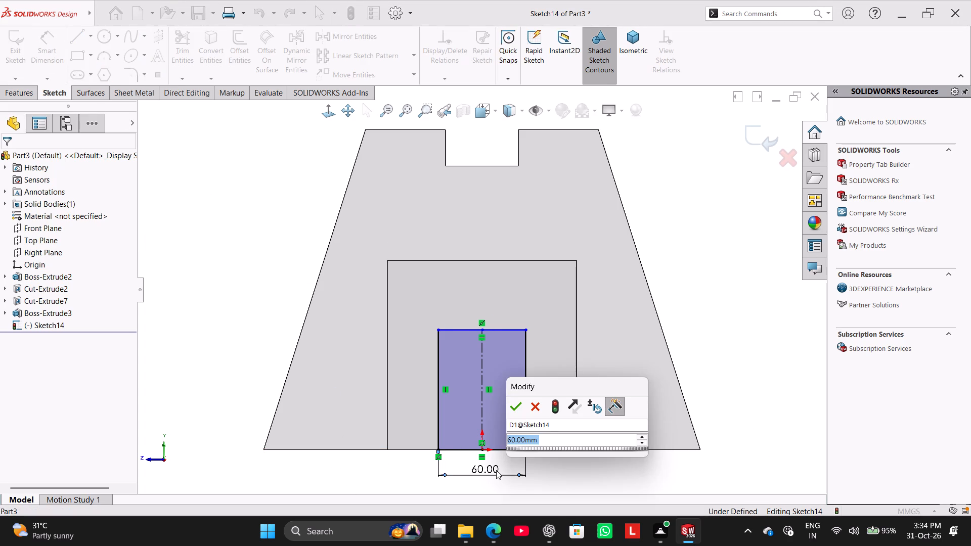
type("80")
key("Return")
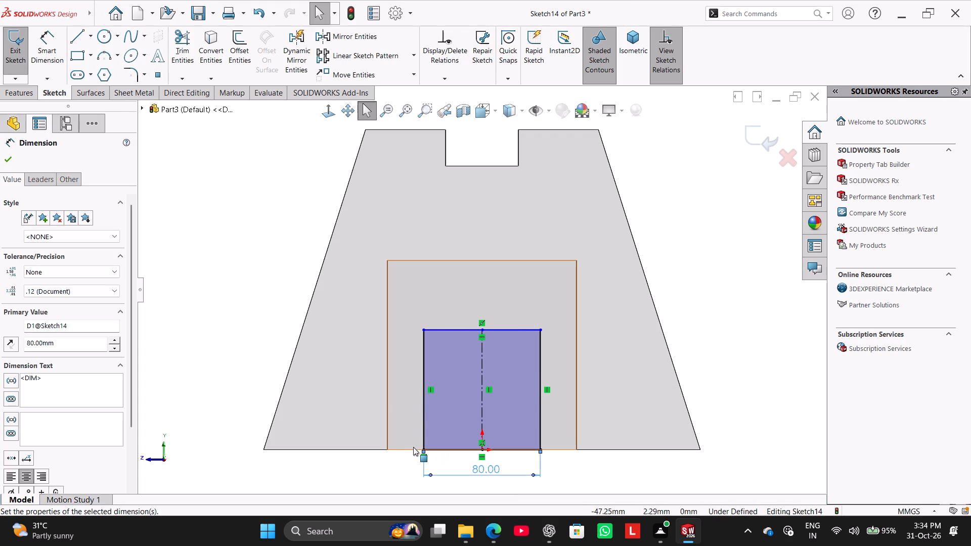
Check the side extrusion's base width and the gap between the rectangle's side and the extrusion's edge using trial dimensions.
left_click(43, 39)
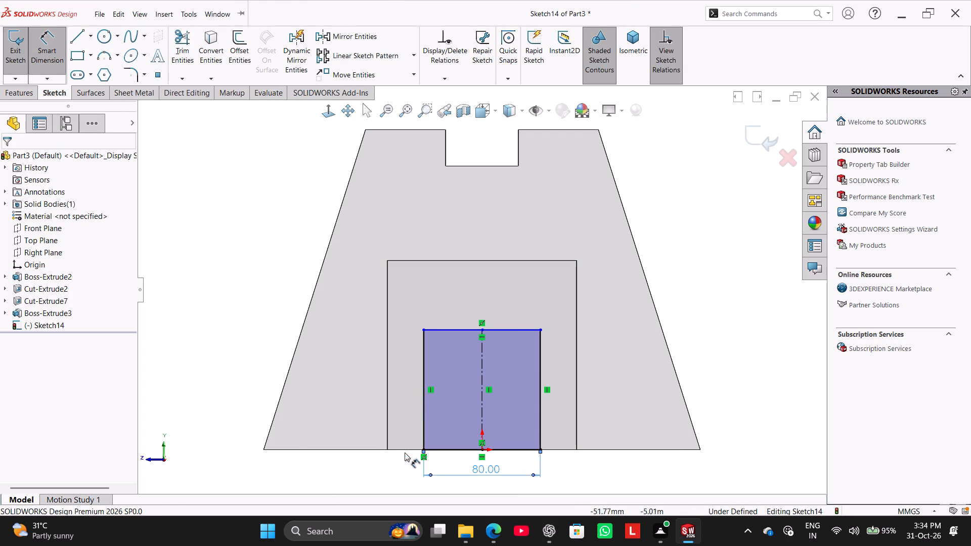
left_click(407, 449)
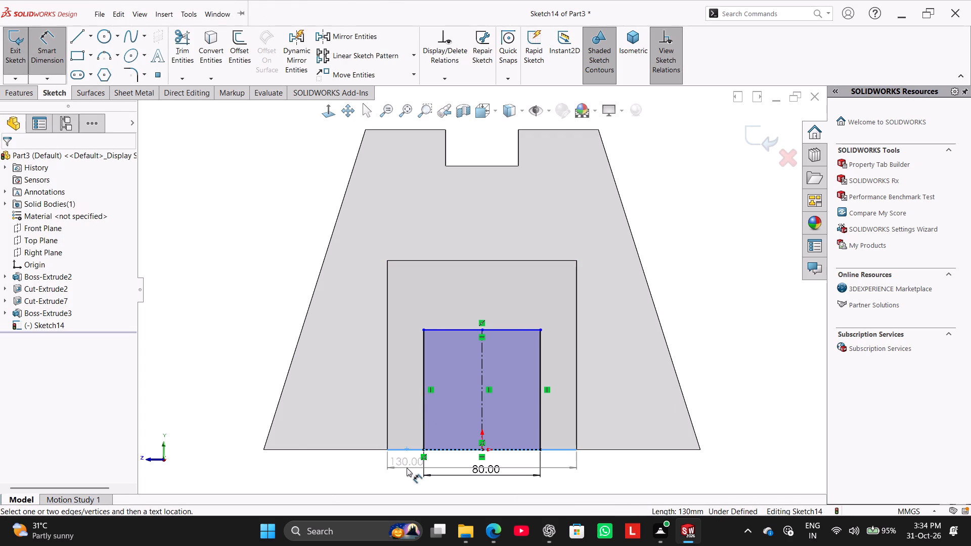
left_click(49, 55)
left_click(148, 160)
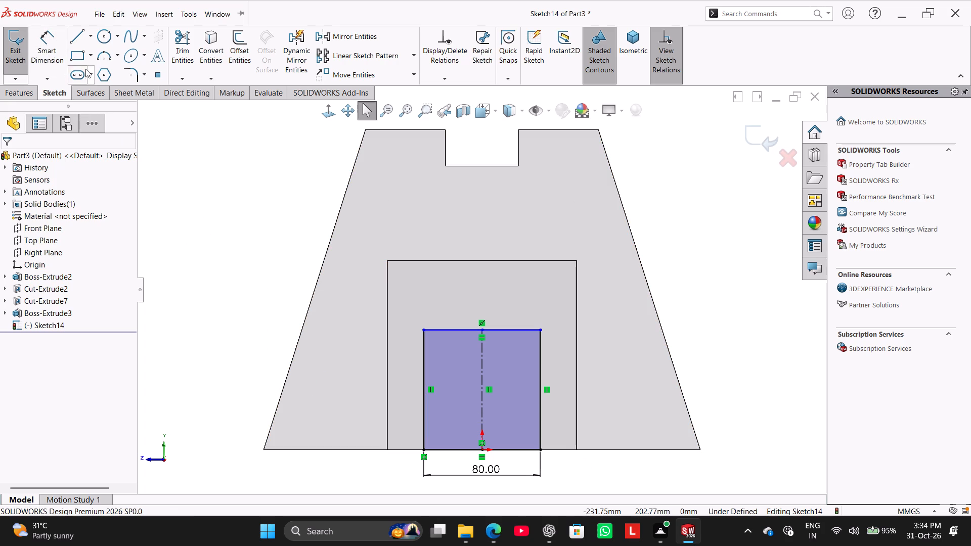
left_click(56, 51)
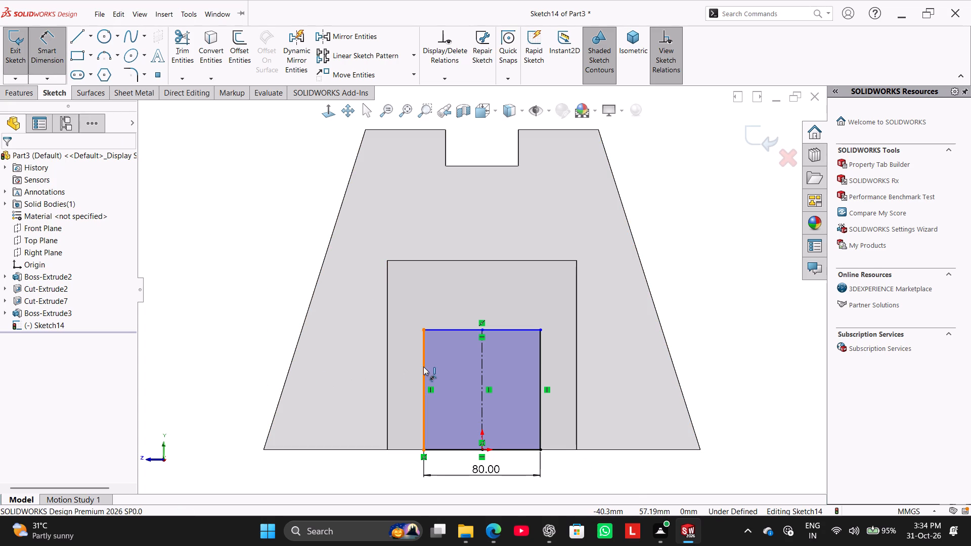
left_click(423, 367)
left_click(386, 369)
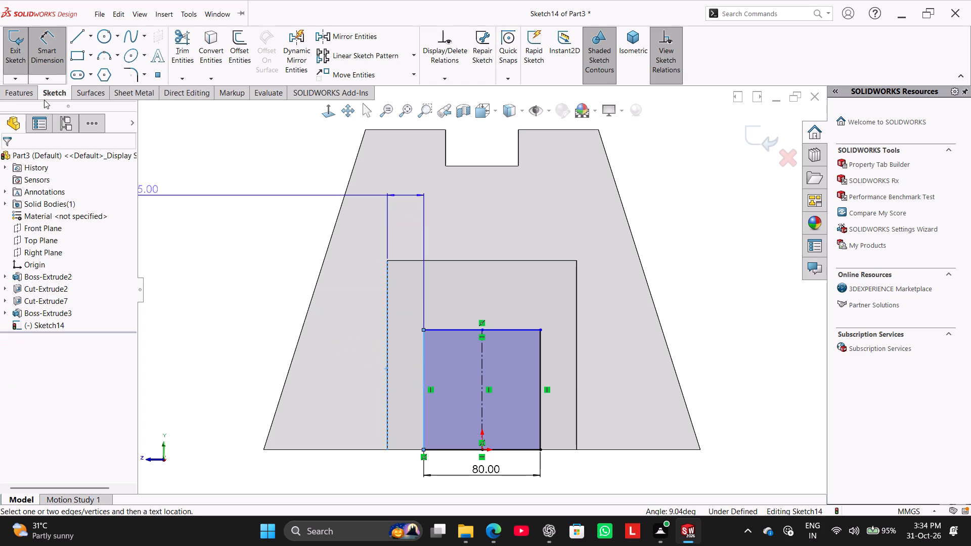
left_click(51, 60)
left_click(227, 179)
Dimension the vertical centerline to set the rectangle's height to 80 mm.
left_click(55, 51)
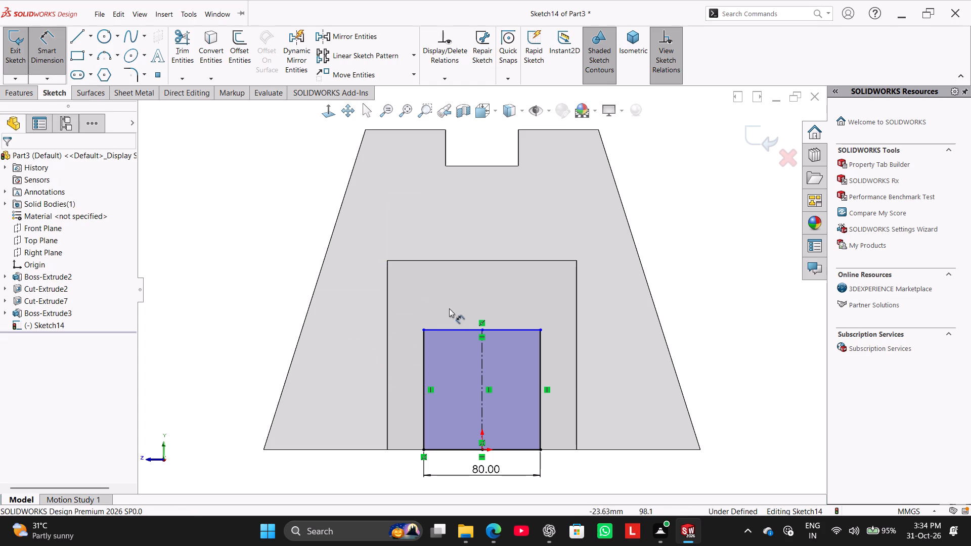
left_click(480, 359)
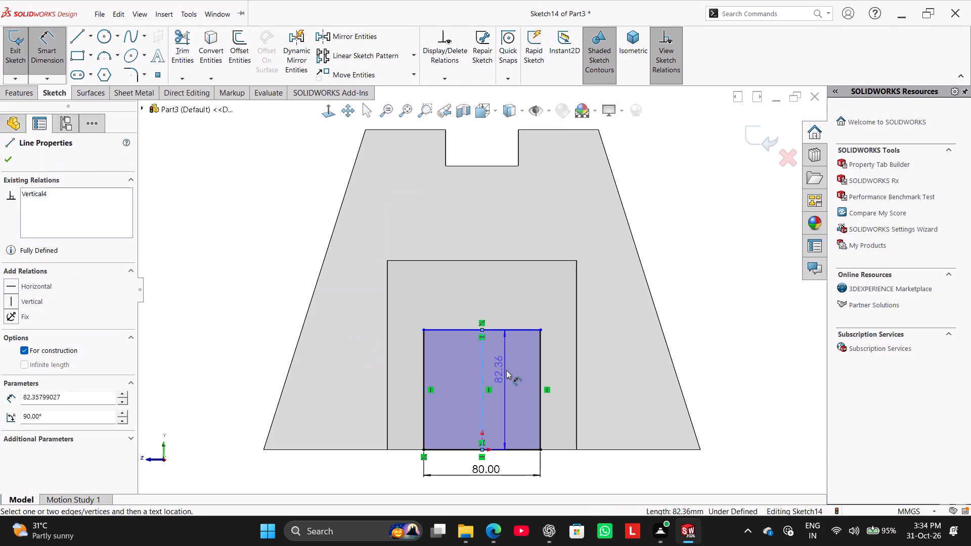
left_click(508, 371)
type("80")
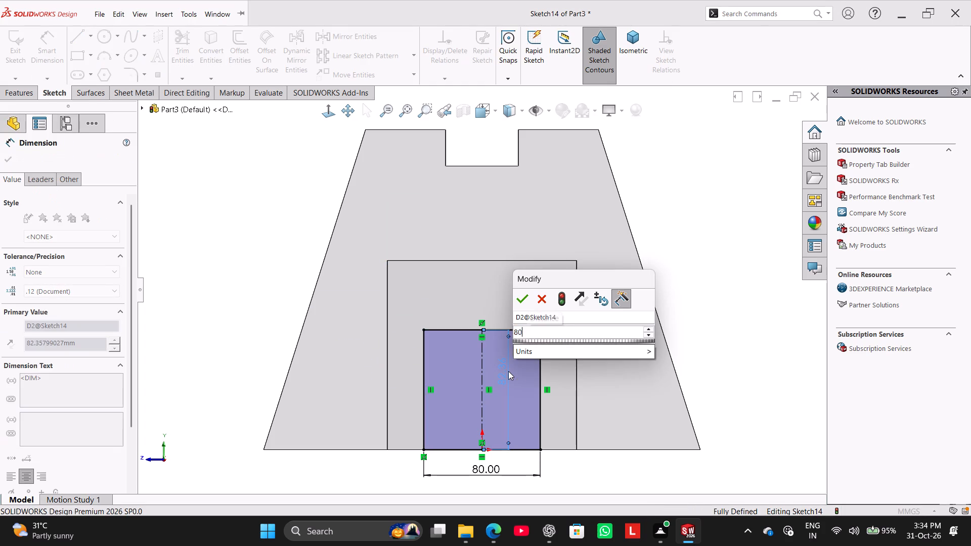
key("Return")
right_click(240, 231)
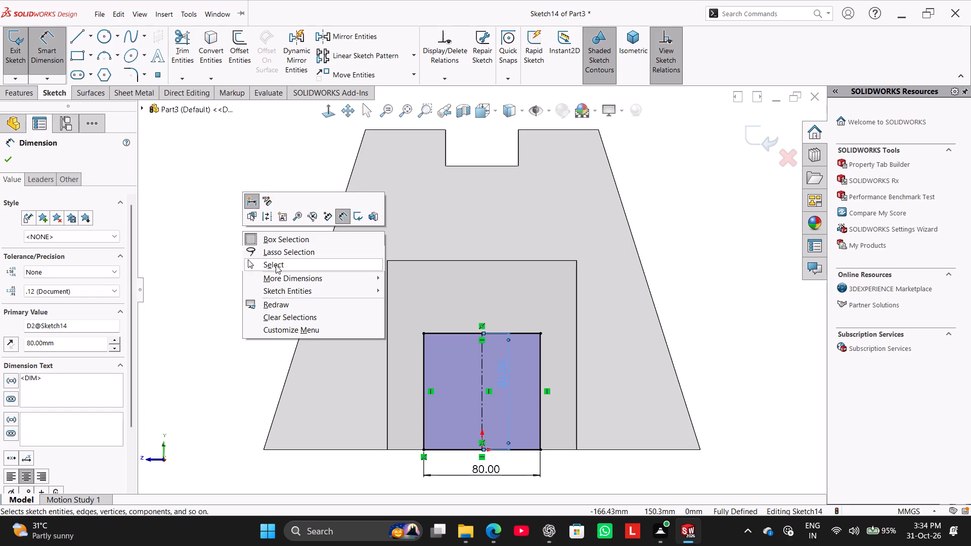
left_click(276, 265)
Use Extruded Cut on the 80 mm square sketch to open a doorway through the side extrusion into the block.
left_click(25, 94)
left_click(195, 54)
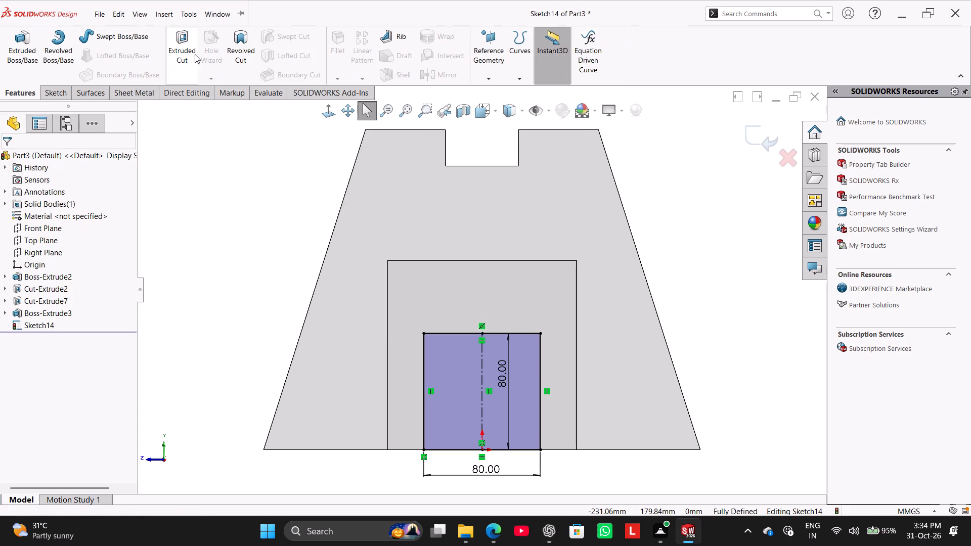
middle_click_drag(294, 267, 364, 355)
left_click(9, 158)
left_click_drag(191, 215, 194, 220)
middle_click_drag(285, 291, 315, 329)
right_click_drag(239, 356, 379, 198)
left_click(266, 207)
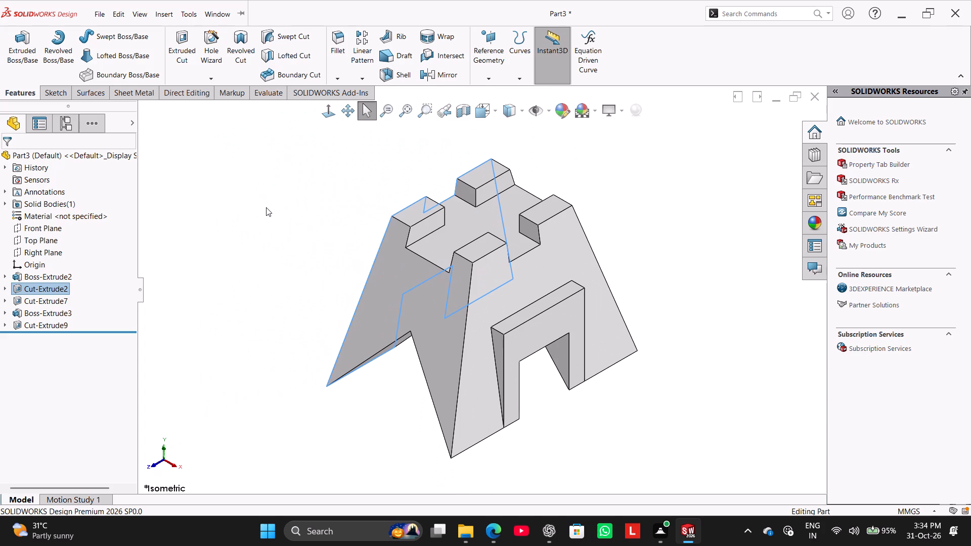
Mirror the side extrusion with the doorway about the Right Plane onto the opposite side of the block.
left_click(35, 309, "ctrl")
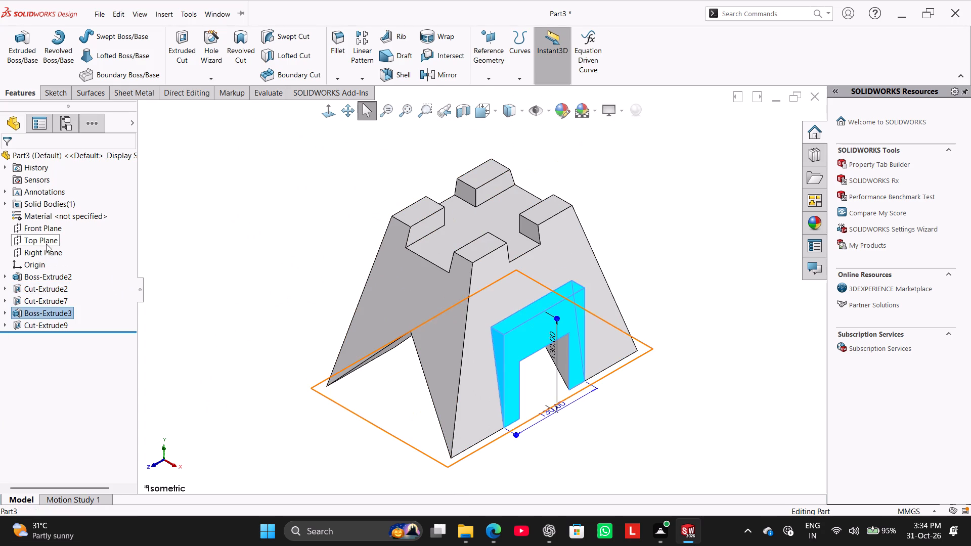
left_click(51, 251, "ctrl")
left_click(420, 80, "ctrl")
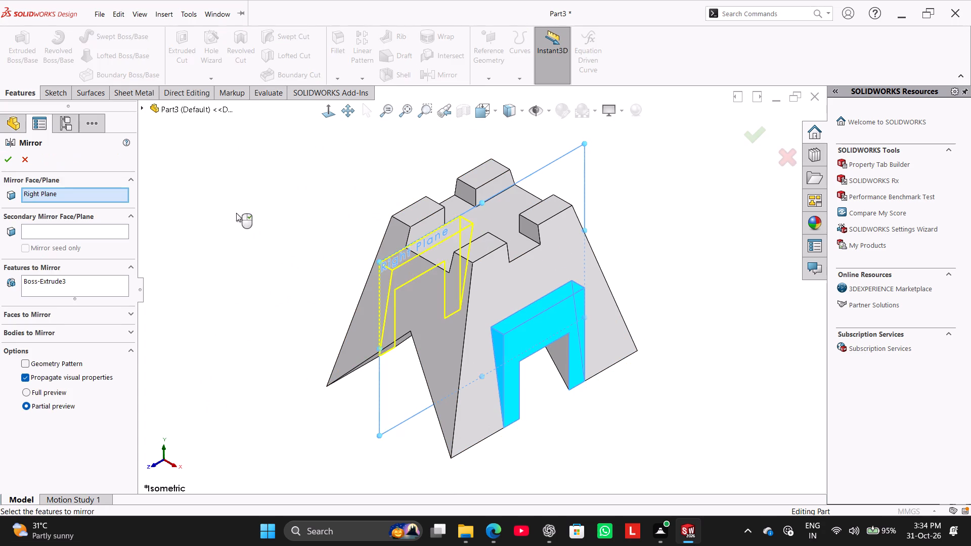
middle_click_drag(253, 223, 296, 262)
left_click(9, 164)
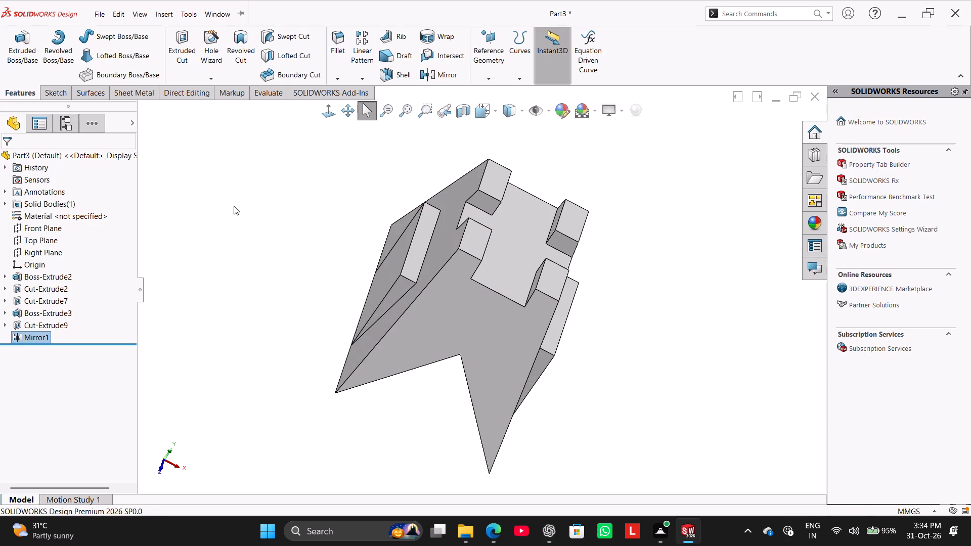
left_click(234, 206)
right_click_drag(259, 256, 469, 136)
middle_click_drag(288, 252, 319, 282)
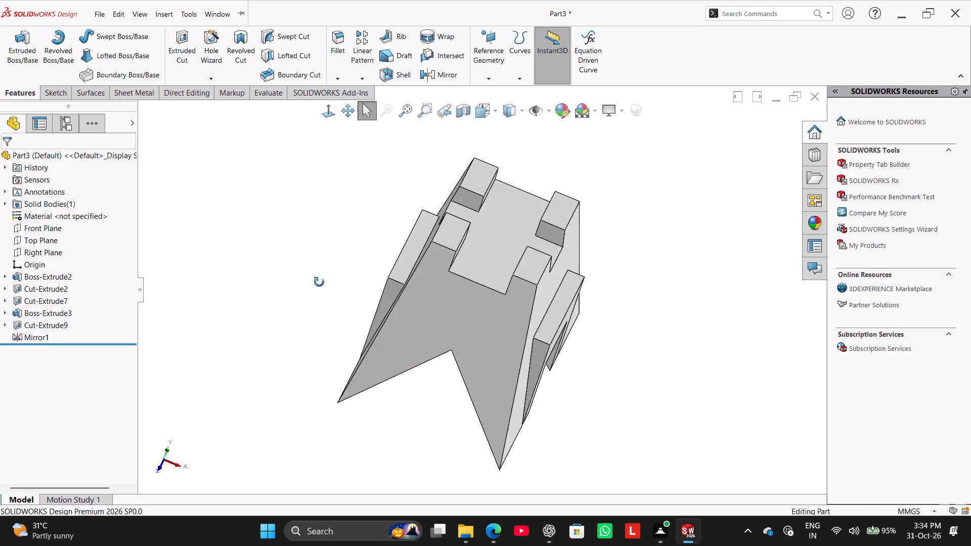
middle_click_drag(319, 282, 314, 279)
right_click_drag(220, 294, 382, 231)
Reorder the doorway cut Cut-Extrude9 below Mirror1 in the feature history so it applies after the mirror.
left_click_drag(53, 326, 70, 335)
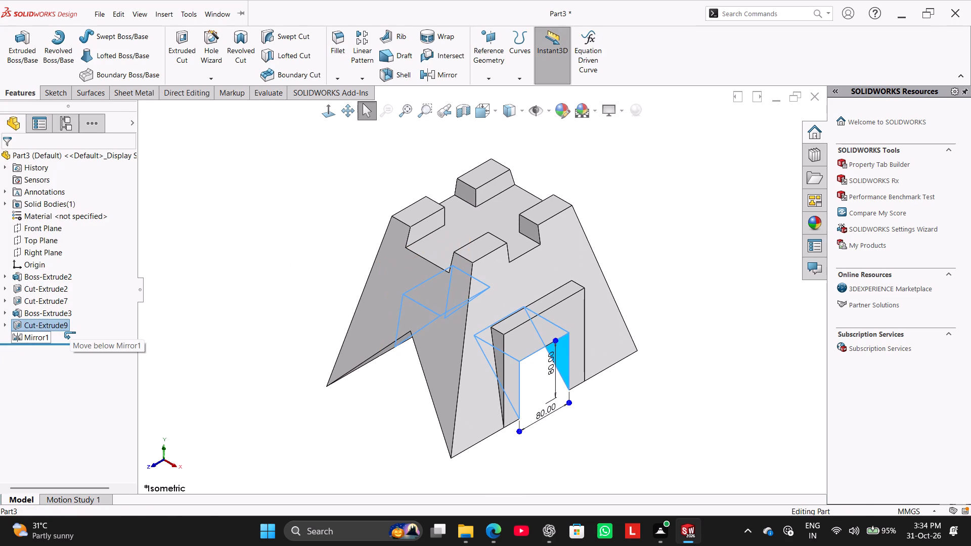
left_click_drag(70, 335, 70, 343)
left_click(234, 355)
middle_click_drag(255, 370, 286, 397)
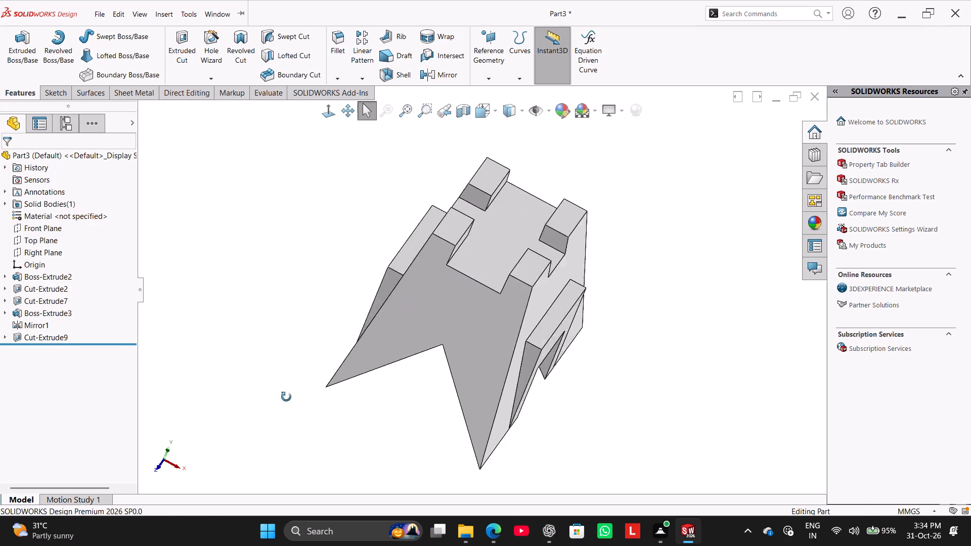
middle_click_drag(286, 397, 303, 441)
right_click_drag(247, 415, 305, 296)
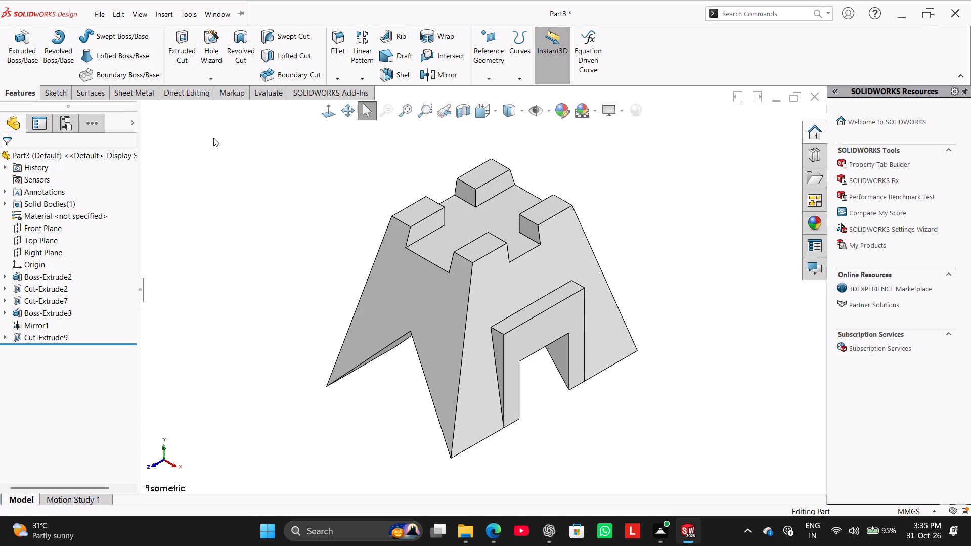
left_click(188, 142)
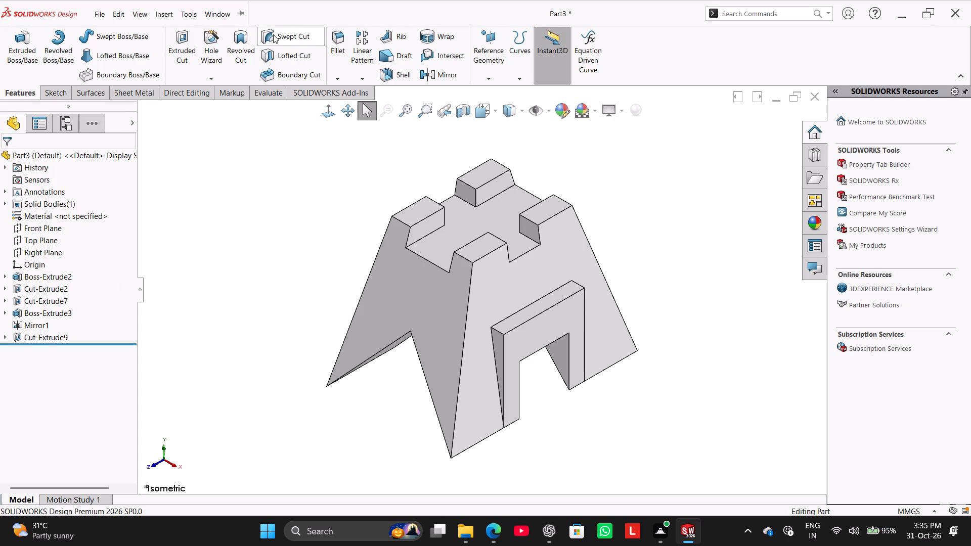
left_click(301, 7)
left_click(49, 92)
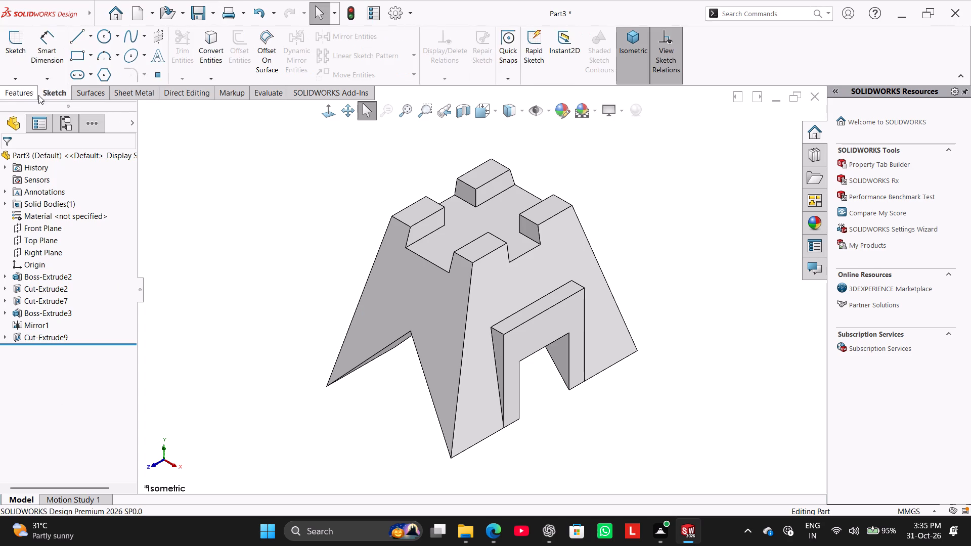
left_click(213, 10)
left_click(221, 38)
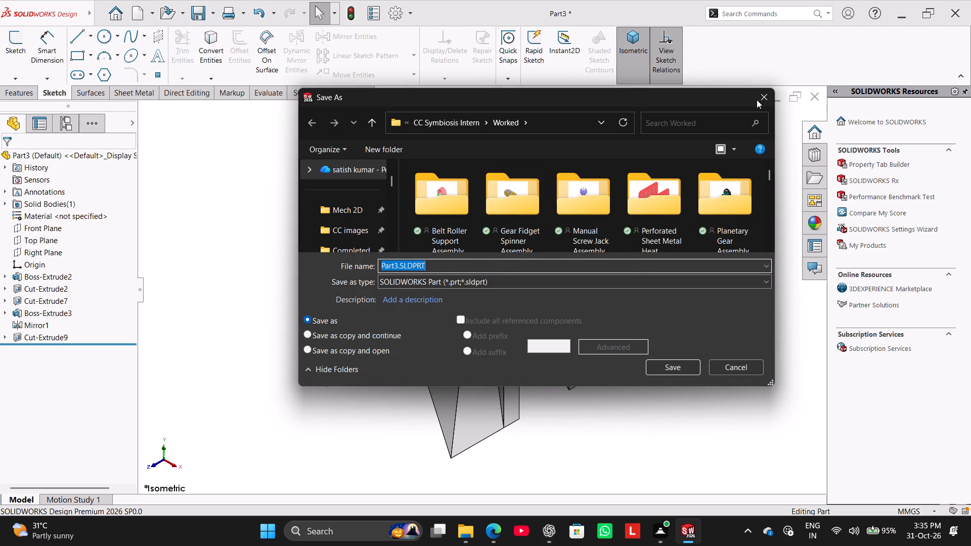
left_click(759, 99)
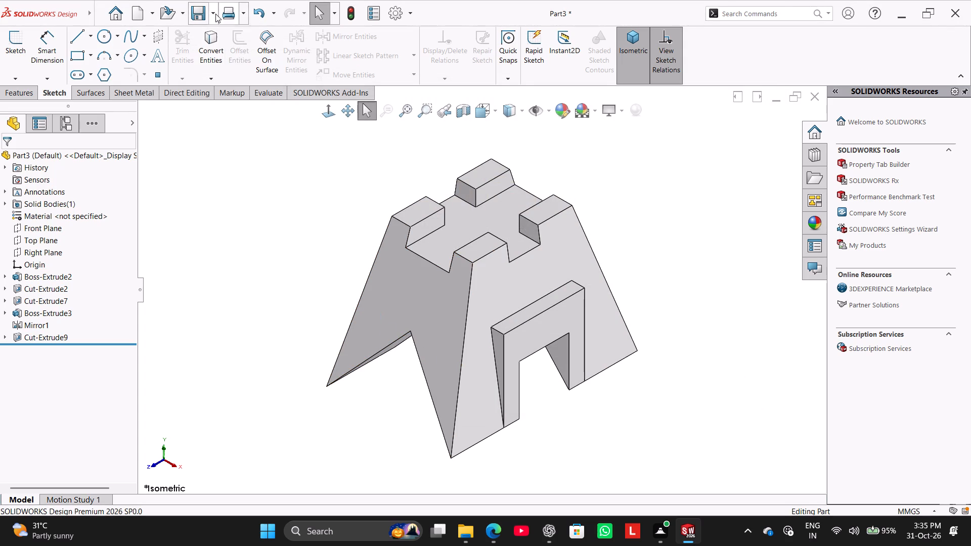
Save the part in the Worked folder as Notched Inclined Die Support Block in SOLIDWORKS Part format.
left_click(214, 14)
left_click(222, 41)
key("ctrl+v")
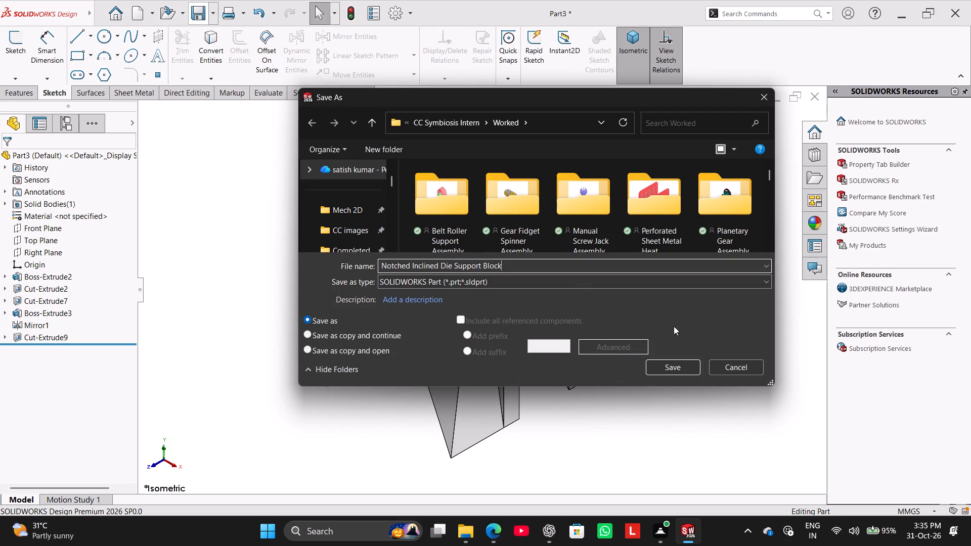
left_click(681, 364)
Save a PDF version of the part as Notched Inclined Die Support Block.pdf in the Worked folder.
left_click(214, 17)
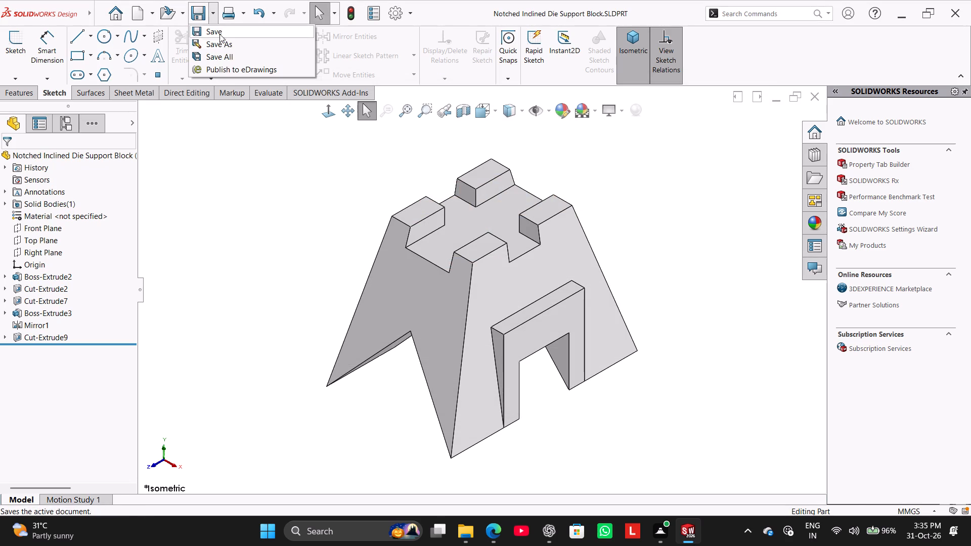
left_click(228, 45)
left_click(500, 283)
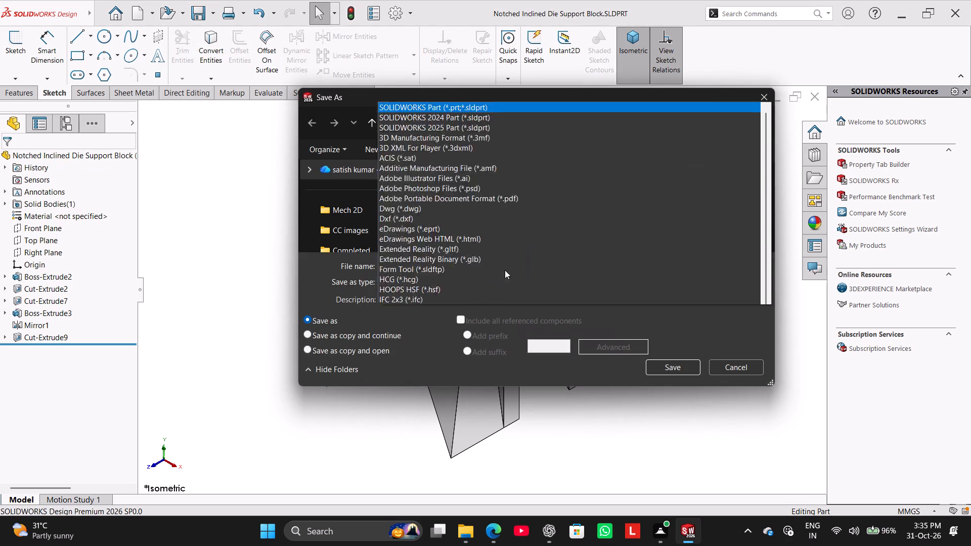
left_click(571, 97)
left_click(650, 387)
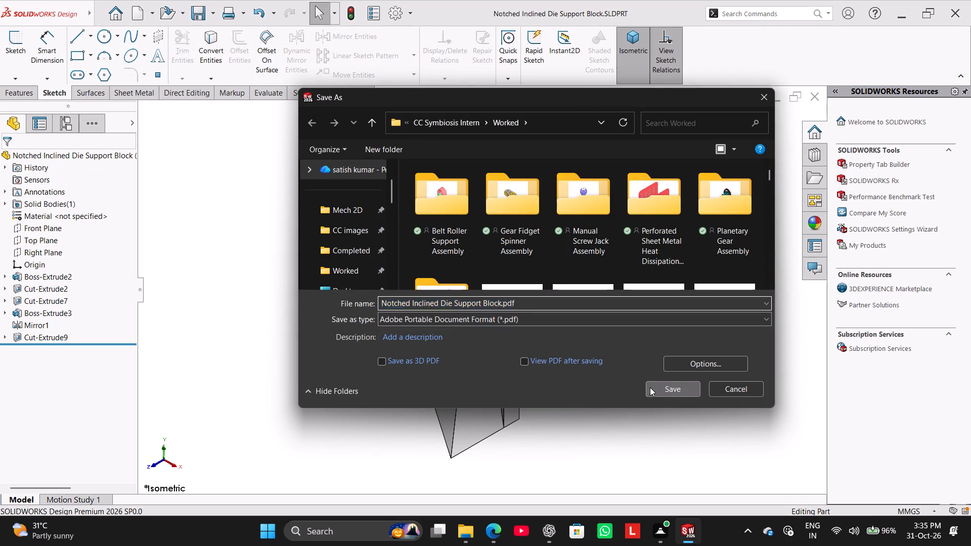
Close the part document.
left_click(815, 100)
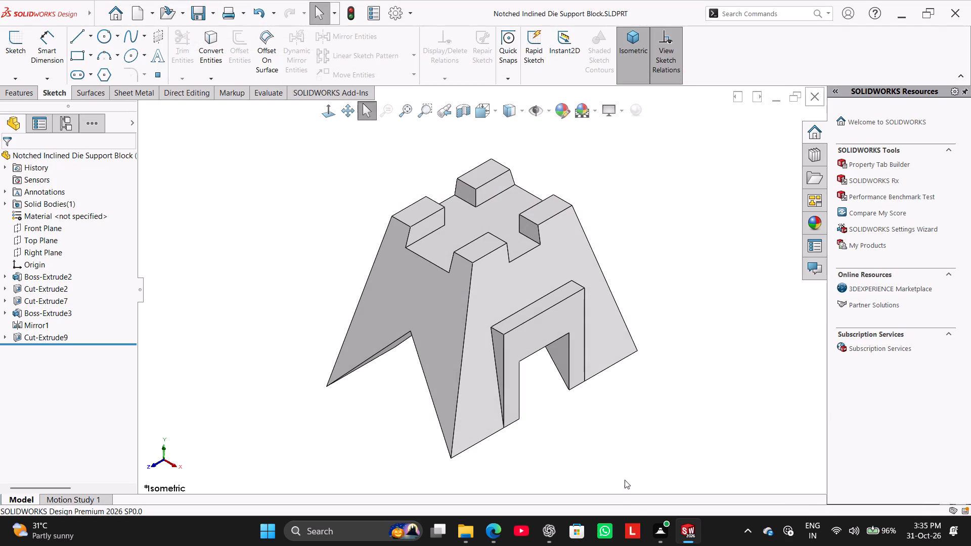